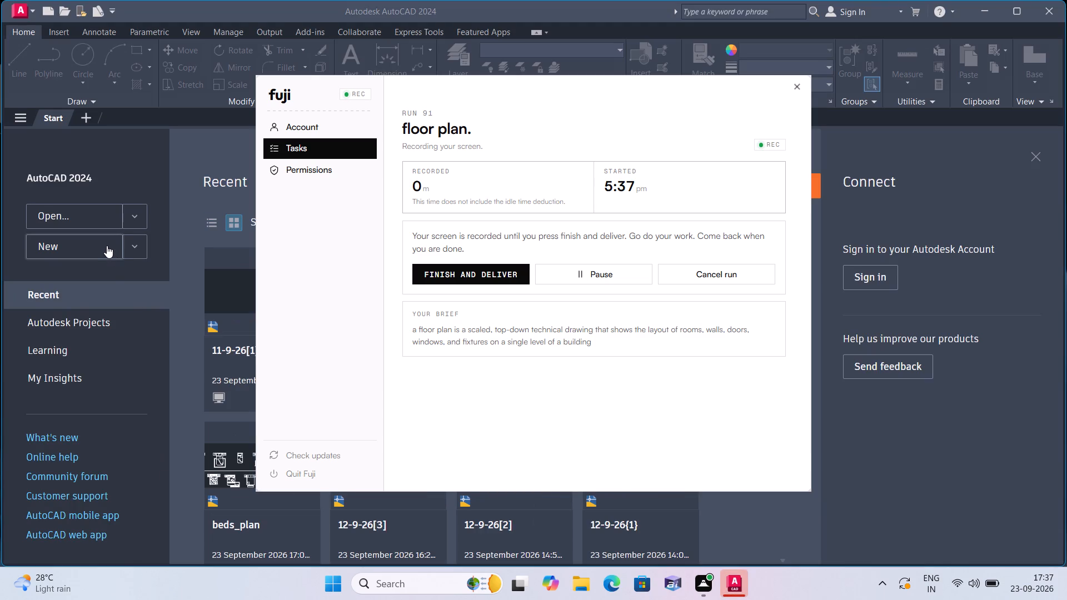
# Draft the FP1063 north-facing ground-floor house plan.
# Start a new blank drawing.
pyautogui.click(107, 245)
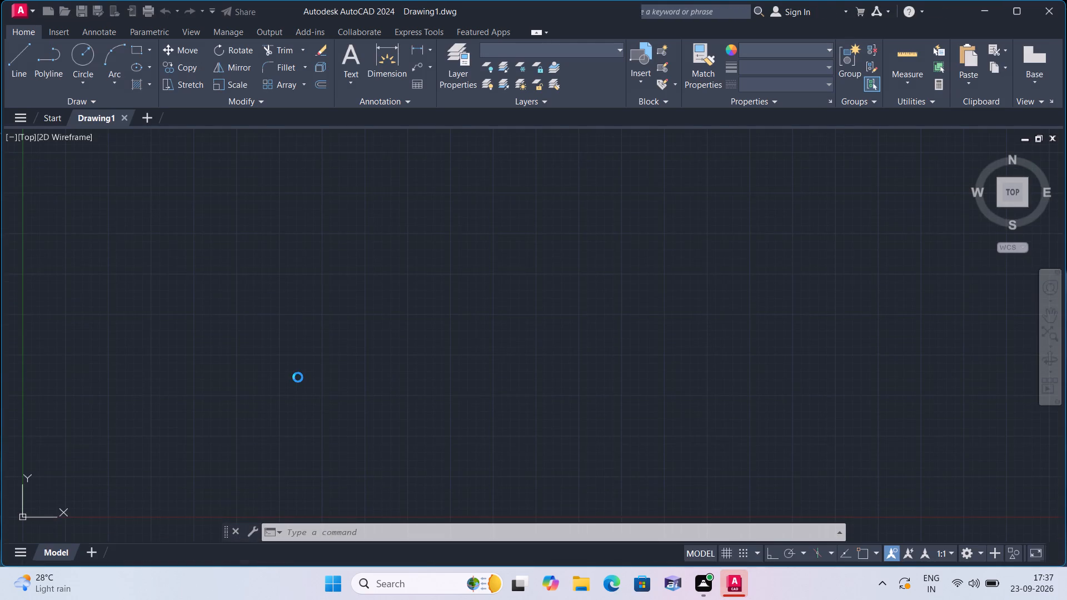
# Set the model space limits from 0,0 to 1000,1000.
pyautogui.write('lim')
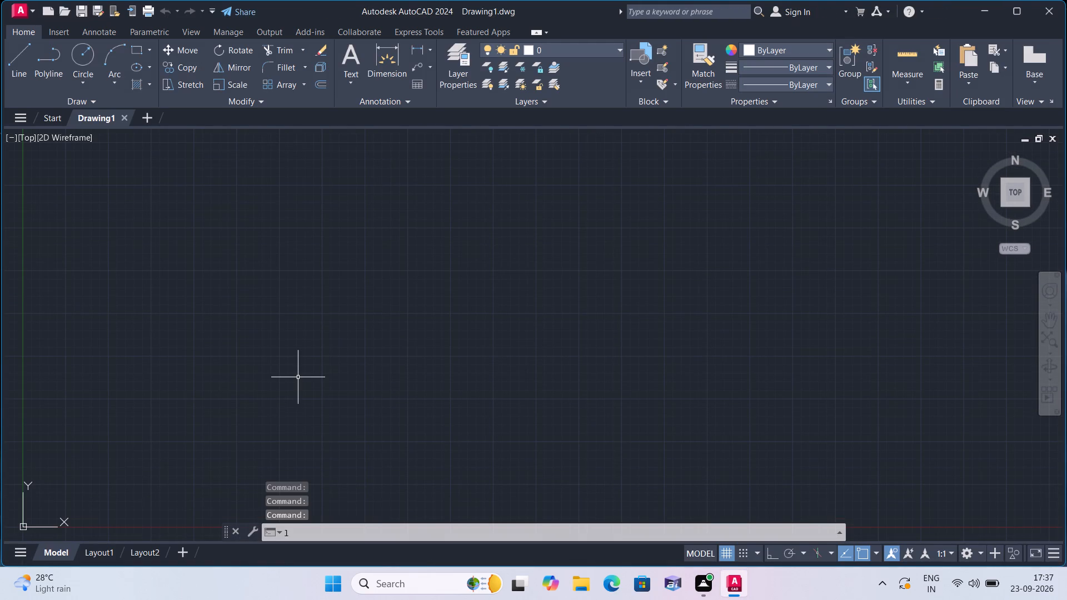
pyautogui.press('space')
pyautogui.write('0,0 1000,1000')
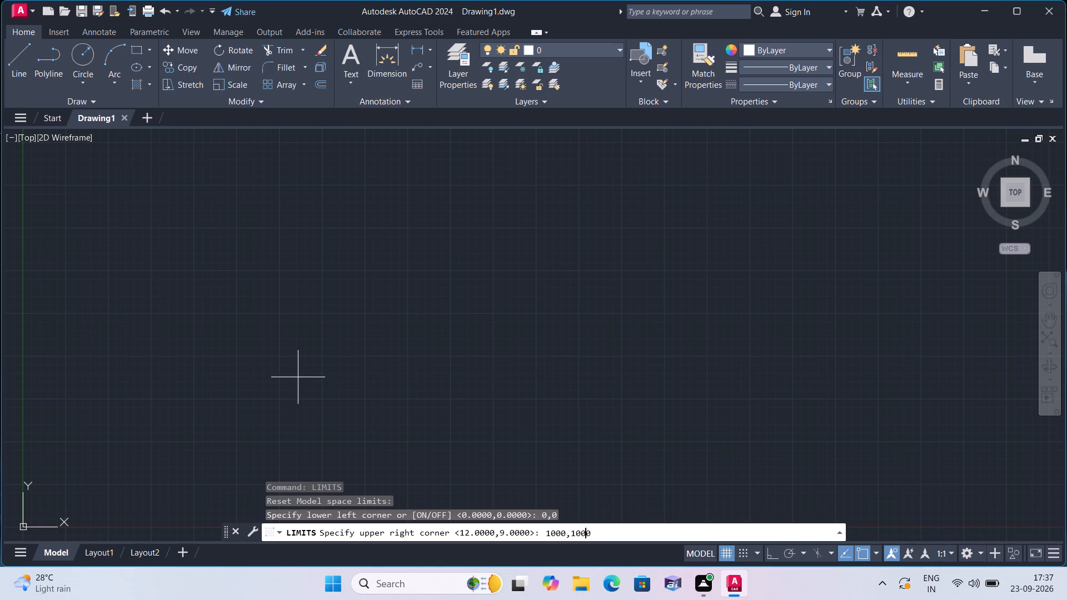
pyautogui.press('space')
# Configure the drawing units to Engineering length type with 0'-0" precision.
pyautogui.write('un')
pyautogui.press('space')
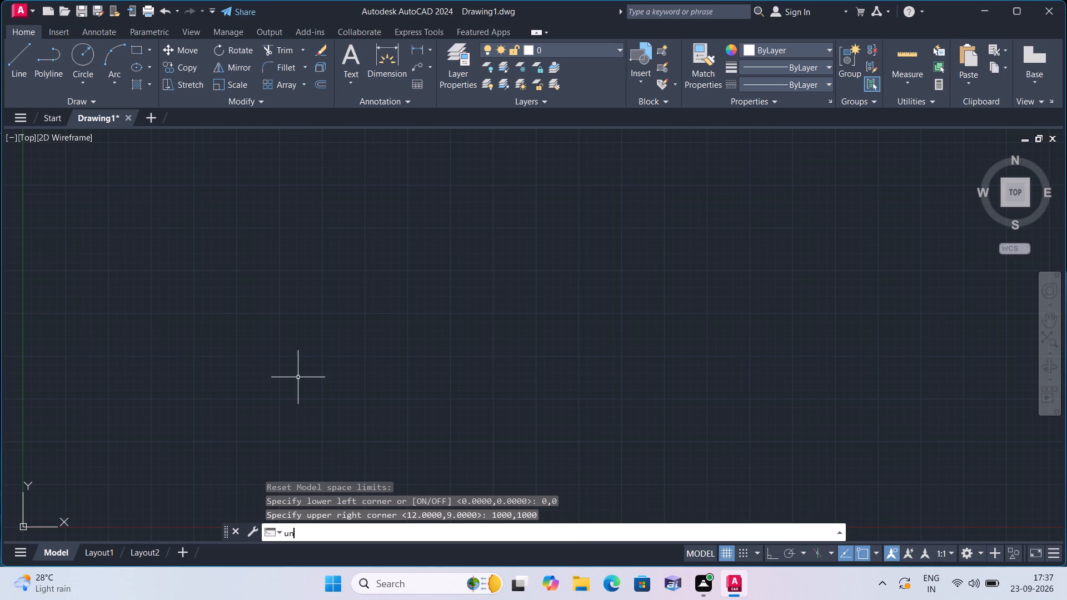
pyautogui.click(481, 191)
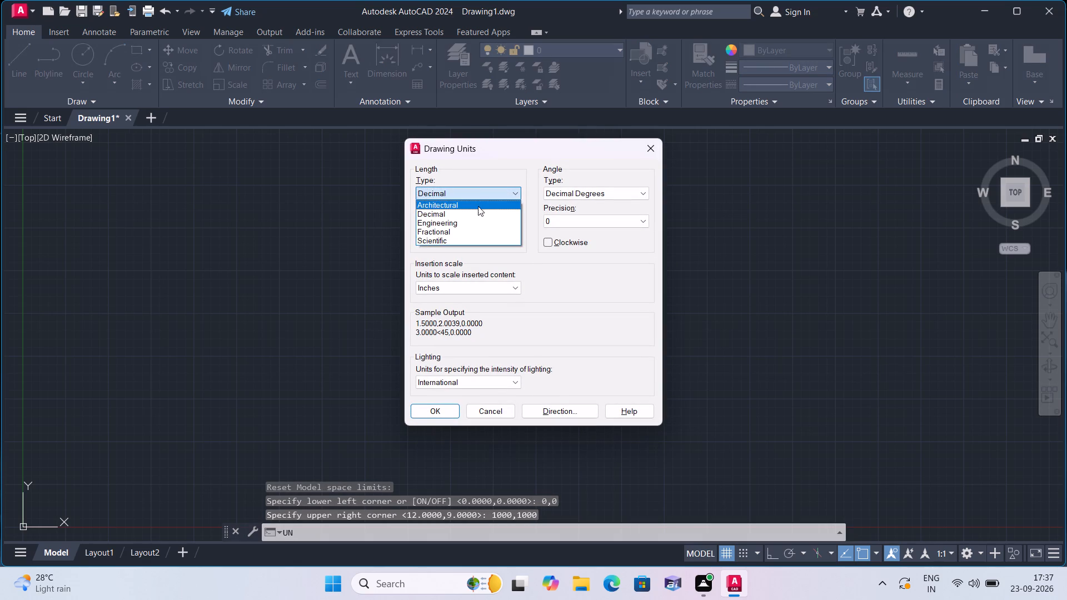
pyautogui.click(478, 220)
pyautogui.click(478, 220)
pyautogui.click(476, 231)
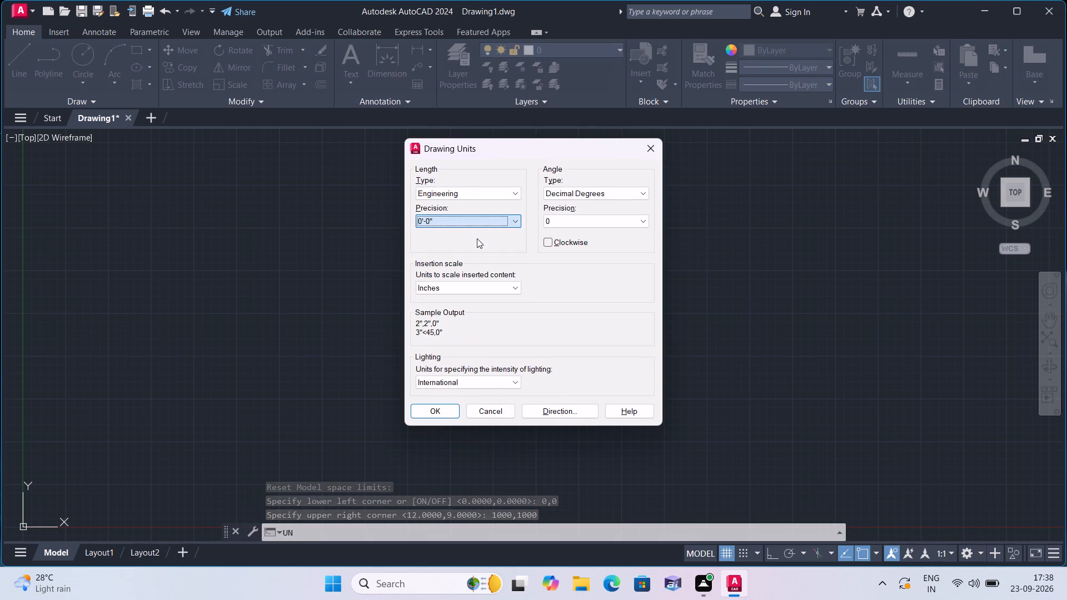
pyautogui.click(432, 413)
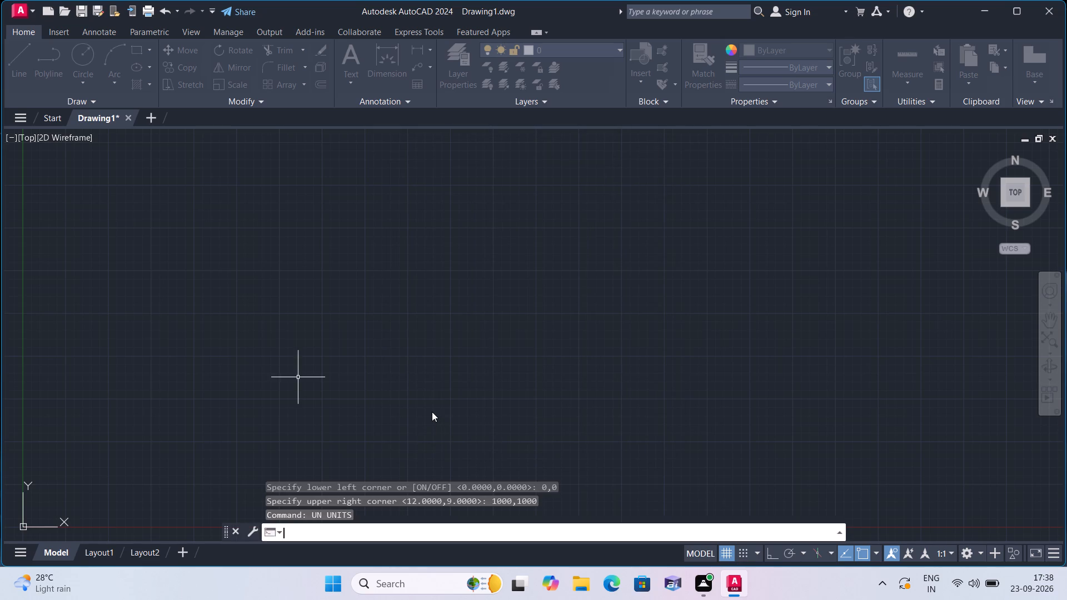
# Modify the Standard dimension style's primary units to Engineering format with 0'-0" precision and set the style current.
pyautogui.write('d')
pyautogui.press('space')
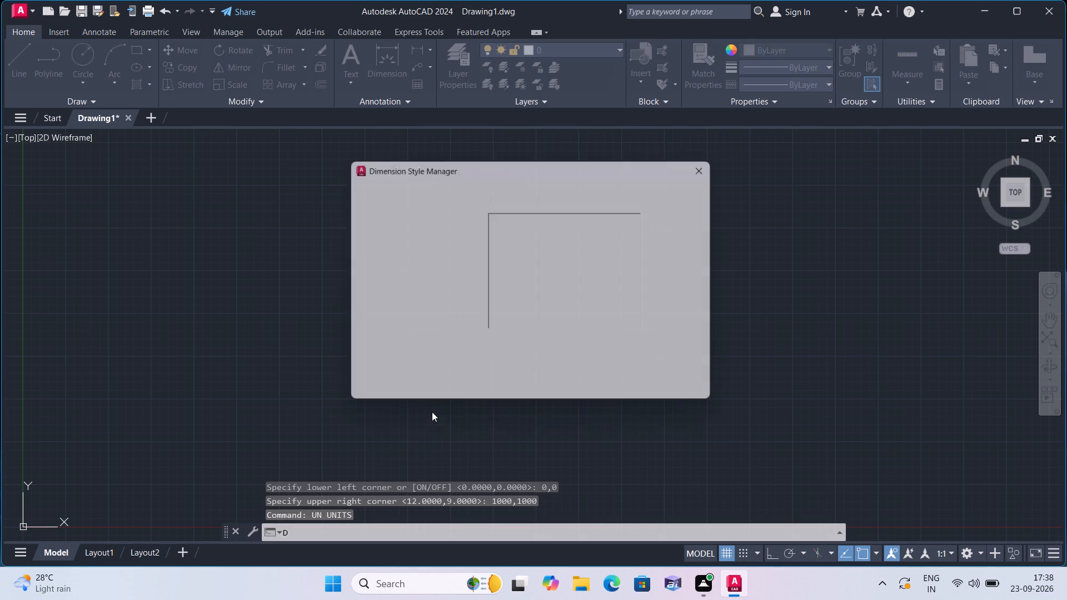
pyautogui.click(689, 259)
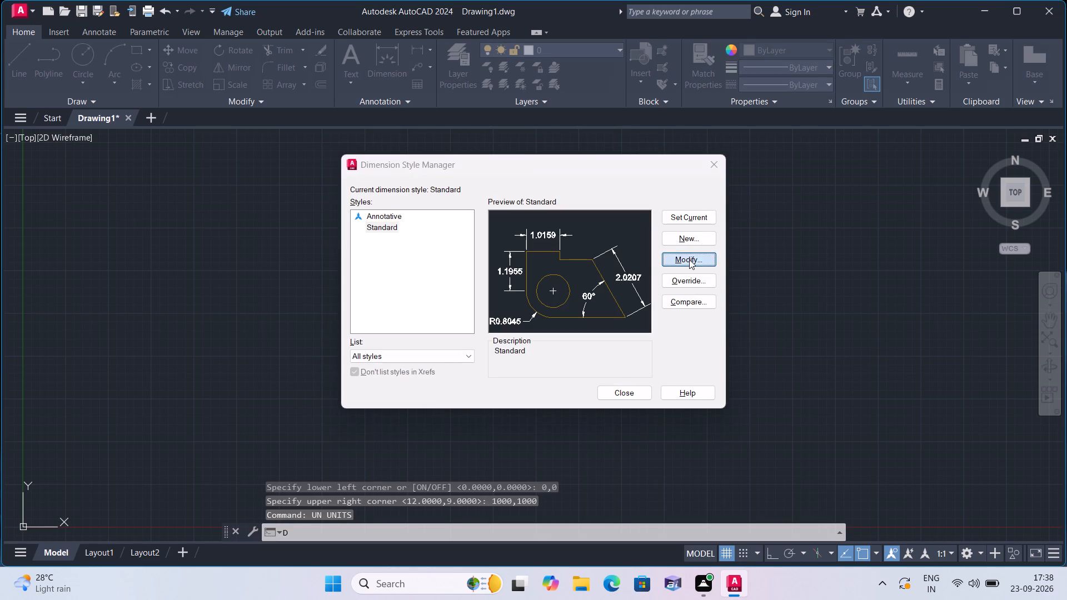
pyautogui.click(440, 161)
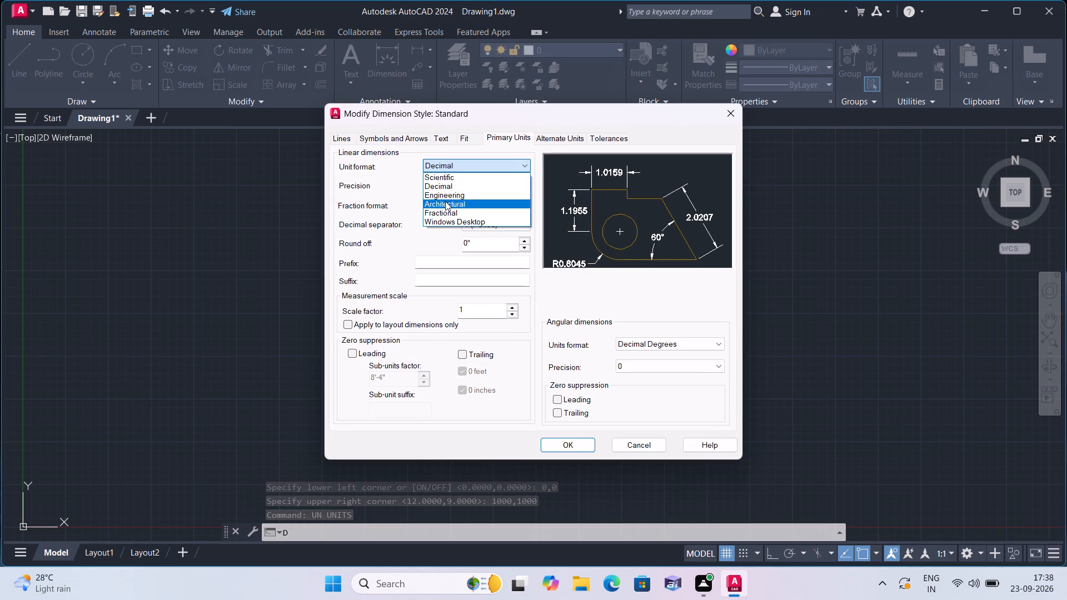
pyautogui.click(446, 192)
pyautogui.click(446, 189)
pyautogui.click(446, 196)
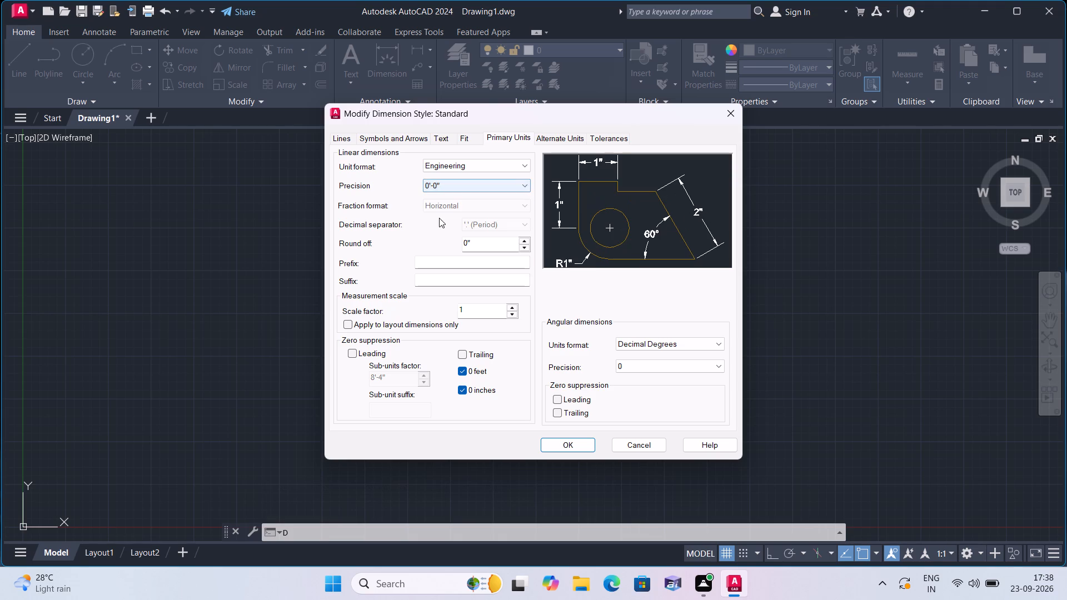
pyautogui.click(561, 443)
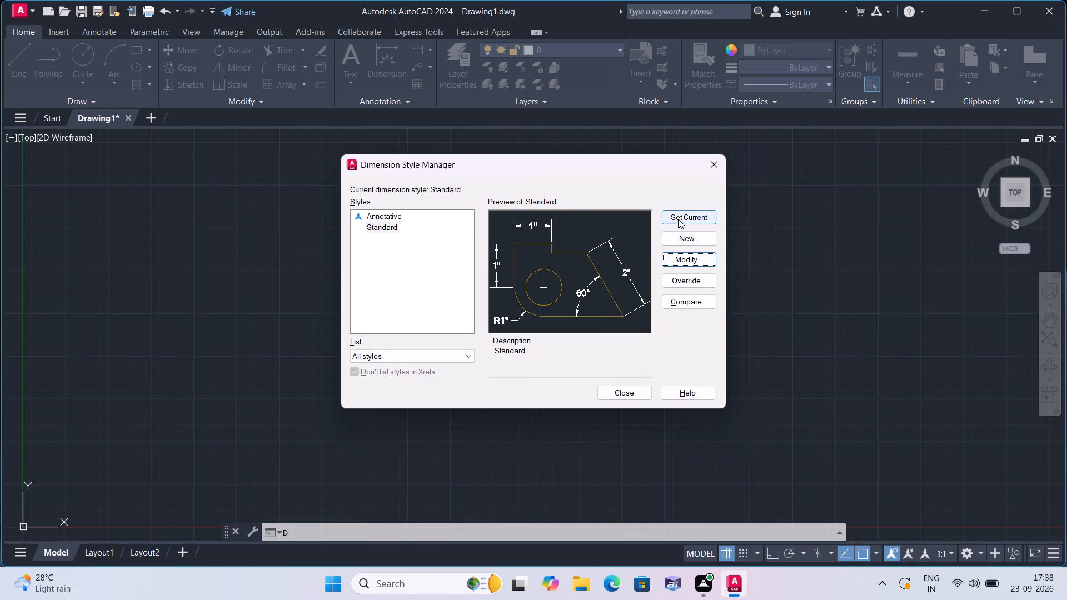
pyautogui.click(678, 219)
pyautogui.click(714, 166)
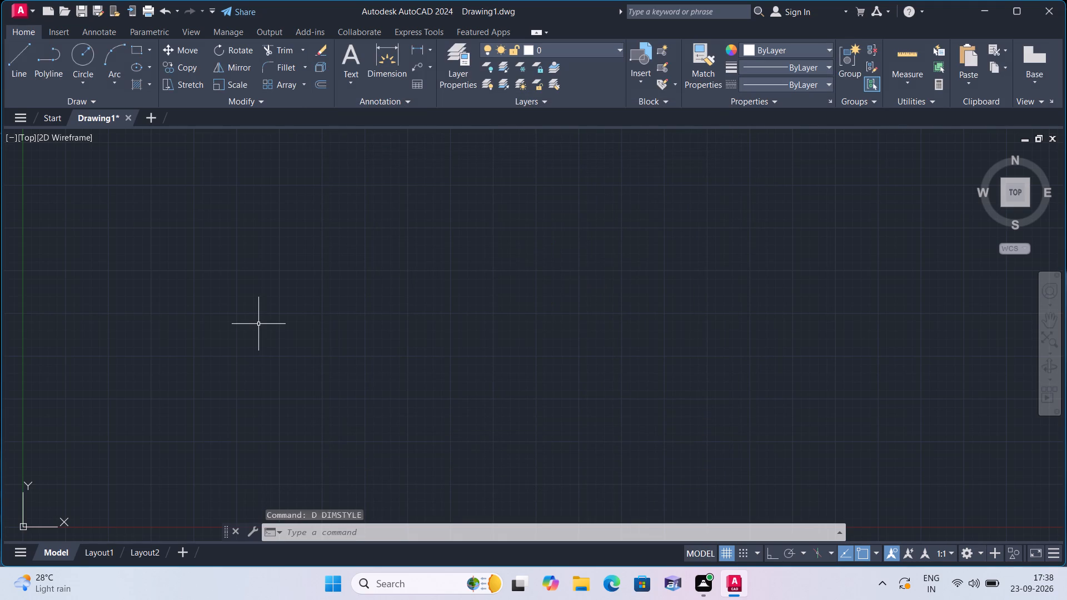
# Draw one vertical and one horizontal construction line crossing each other in the empty drawing.
pyautogui.write('xl')
pyautogui.press('space')
pyautogui.press('v')
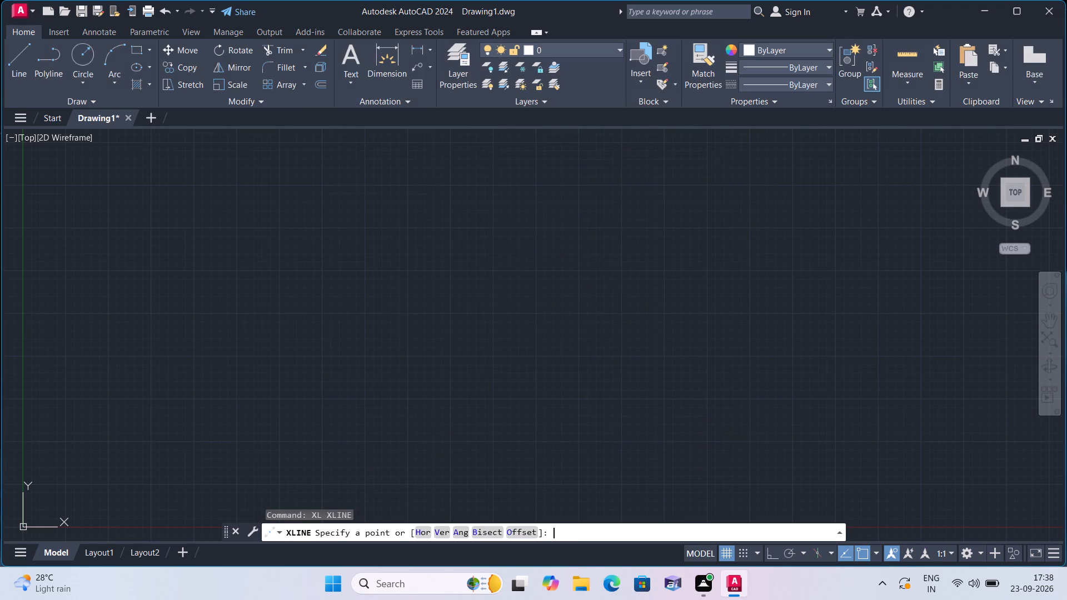
pyautogui.press('space')
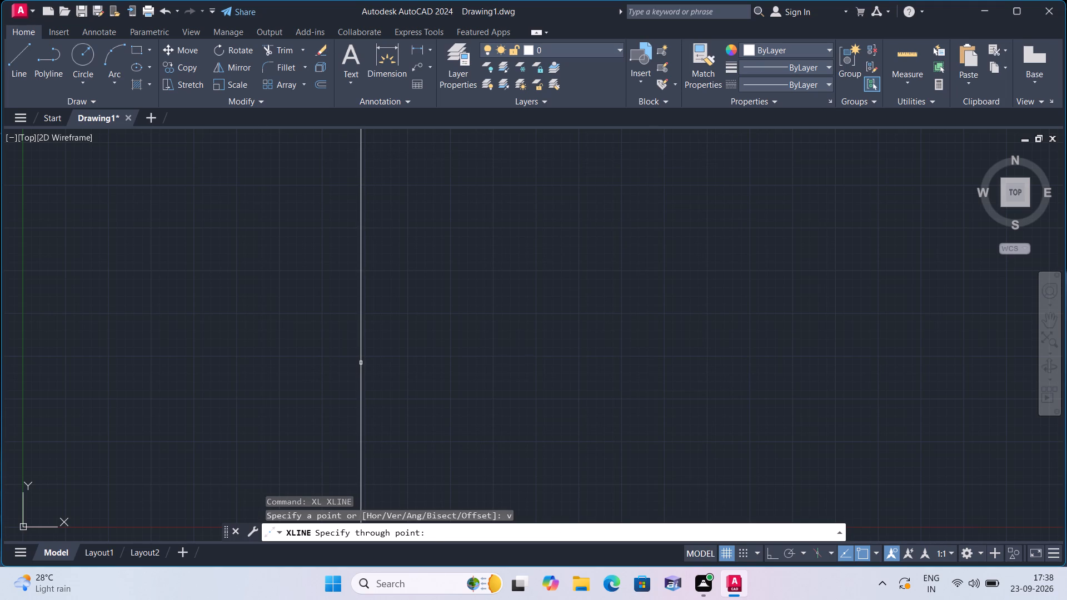
pyautogui.click(361, 363)
pyautogui.press('space')
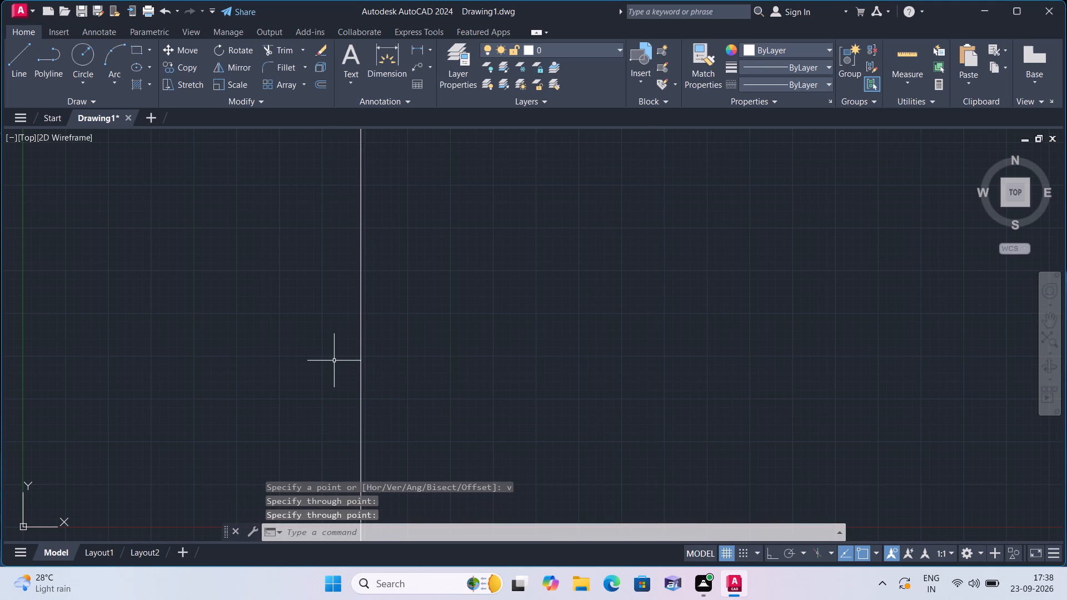
pyautogui.press('space')
pyautogui.write('h')
pyautogui.press('space')
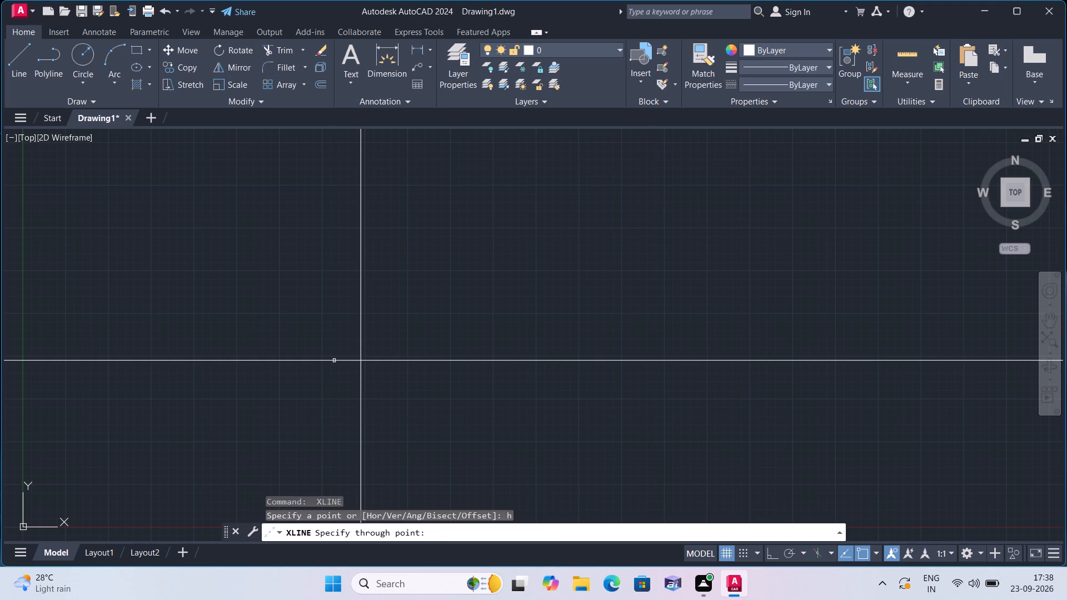
pyautogui.click(342, 386)
pyautogui.press('space')
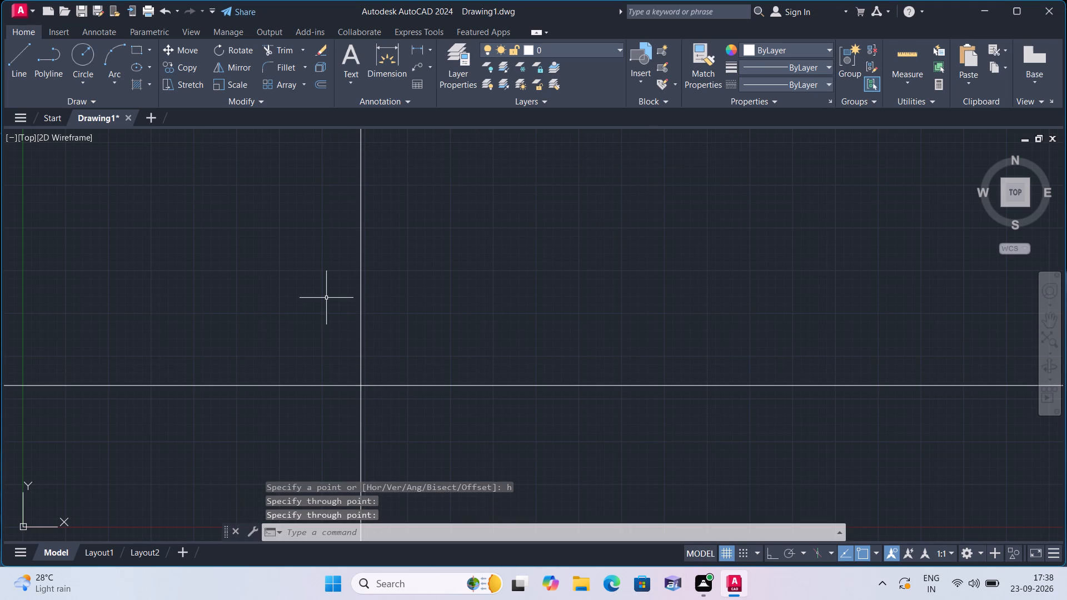
# Trim the construction lines above and to the left of their crossing, leaving the upper-left corner of the plan.
pyautogui.write('trim')
pyautogui.press('space')
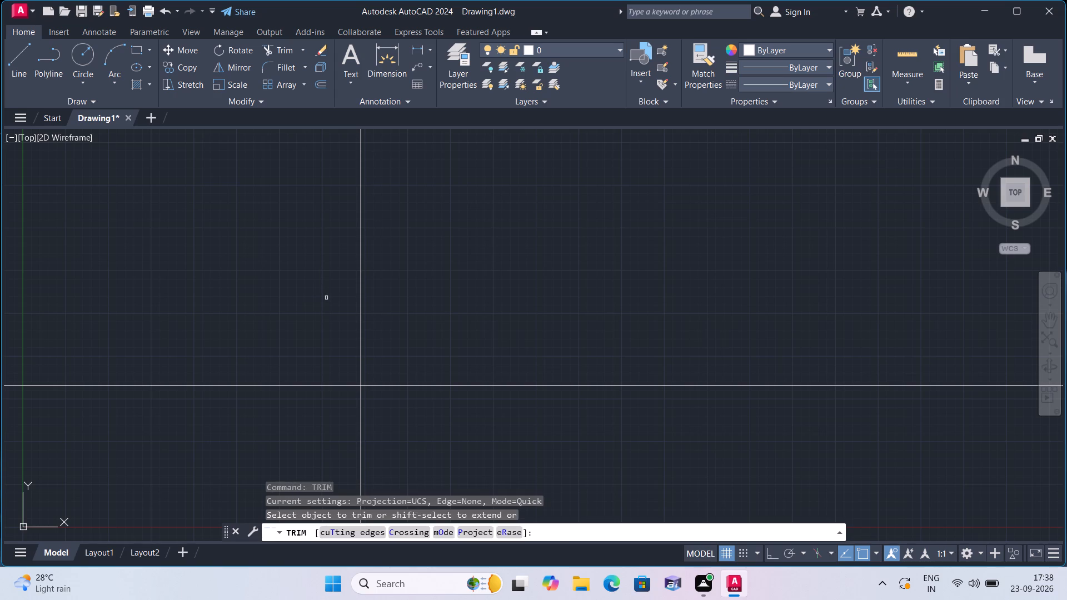
pyautogui.click(406, 303)
pyautogui.click(201, 451)
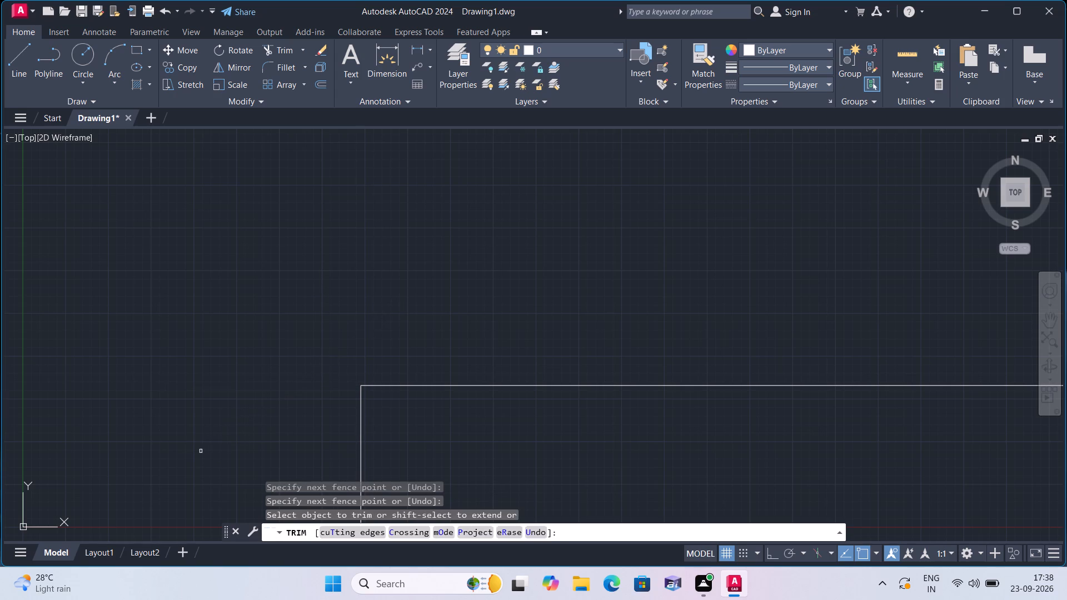
pyautogui.press('space')
# Offset the top horizontal line and the left vertical line 9" inward to form the outer wall thickness.
pyautogui.write('offset')
pyautogui.press('space')
pyautogui.write('9:')
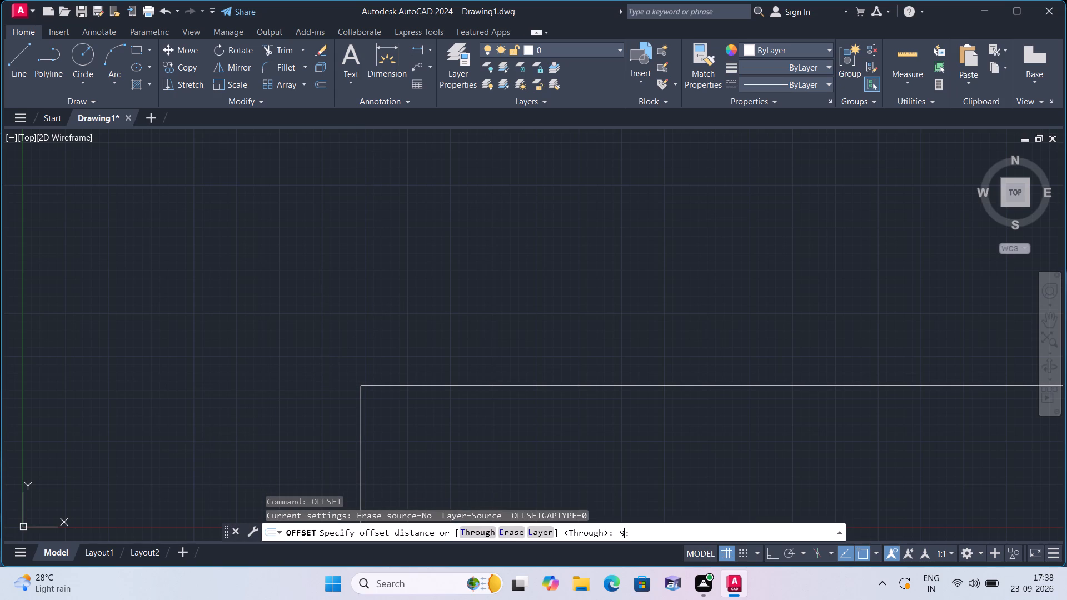
pyautogui.press('BackSpace')
pyautogui.write('"')
pyautogui.press('space')
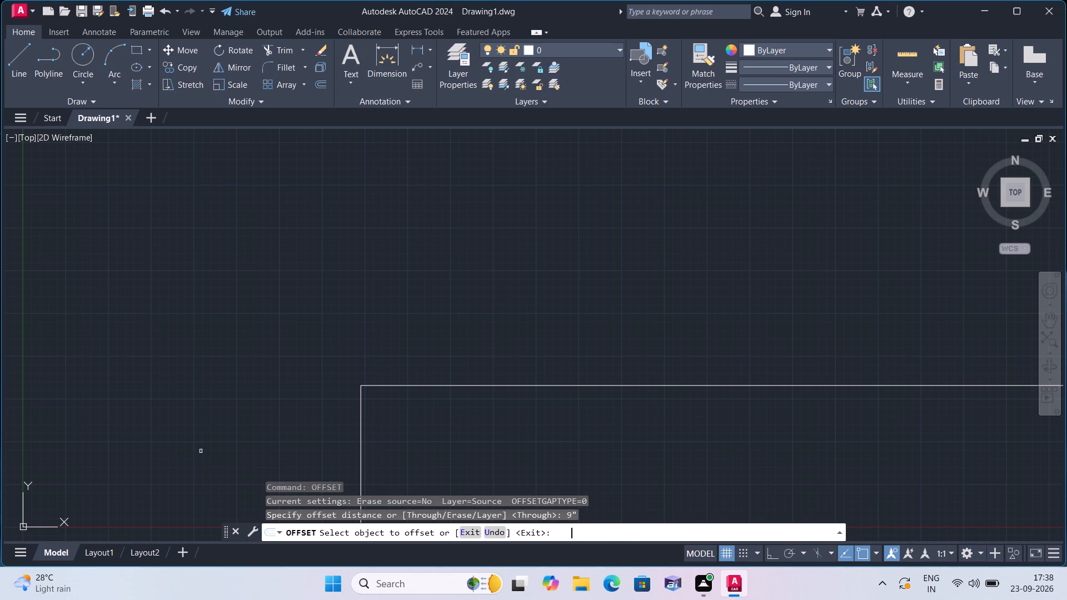
pyautogui.scroll(2, 429, 401)
pyautogui.moveTo(429, 400); pyautogui.dragTo(409, 354, button='middle')
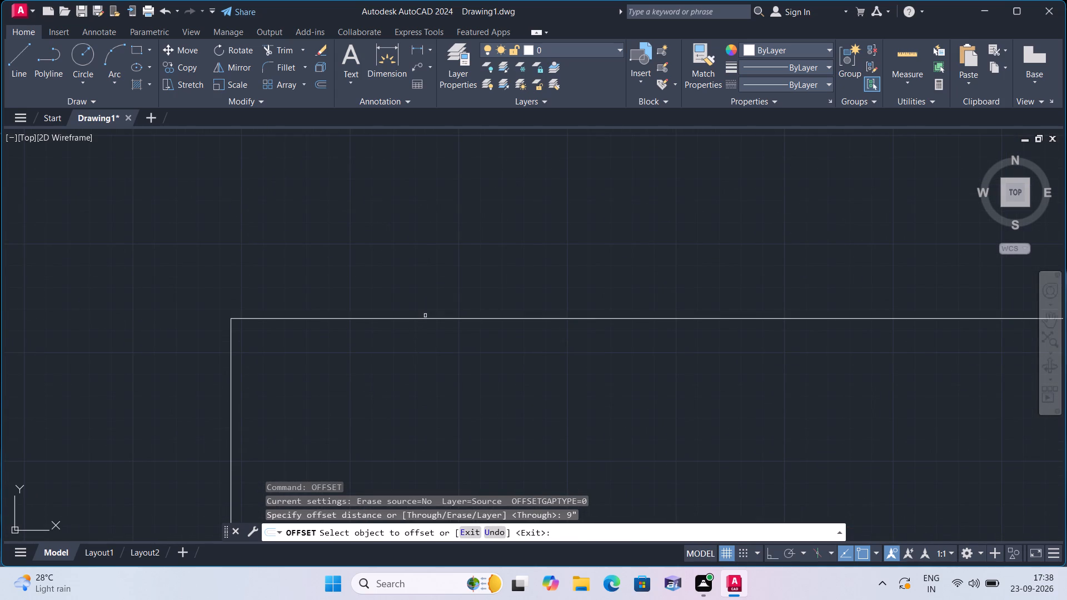
pyautogui.click(426, 317)
pyautogui.click(420, 362)
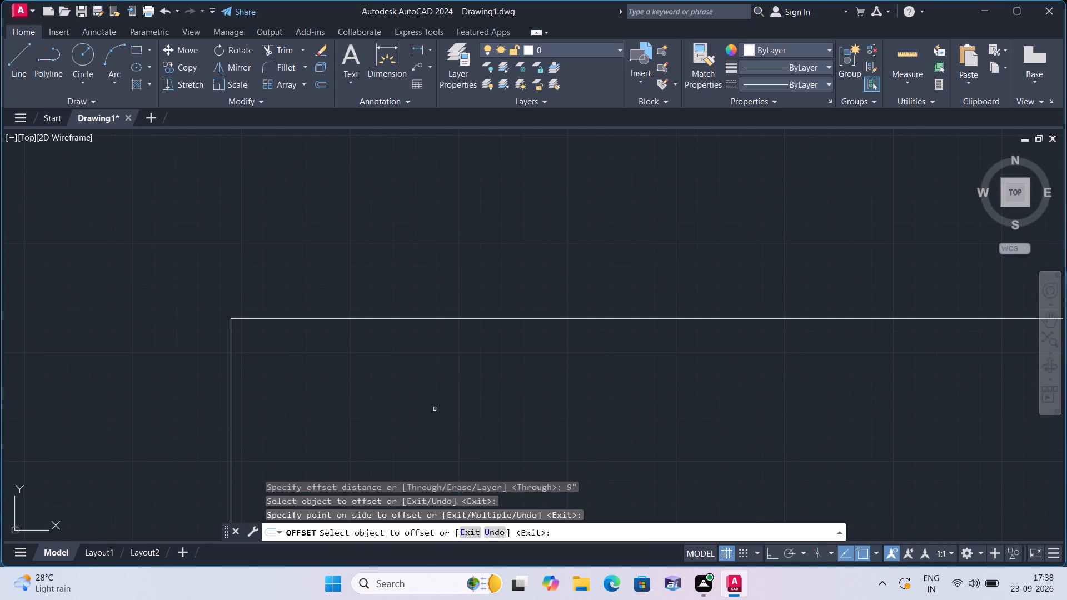
pyautogui.scroll(-1, 451, 427)
pyautogui.moveTo(452, 429); pyautogui.dragTo(361, 285, button='middle')
pyautogui.scroll(-1, 350, 273)
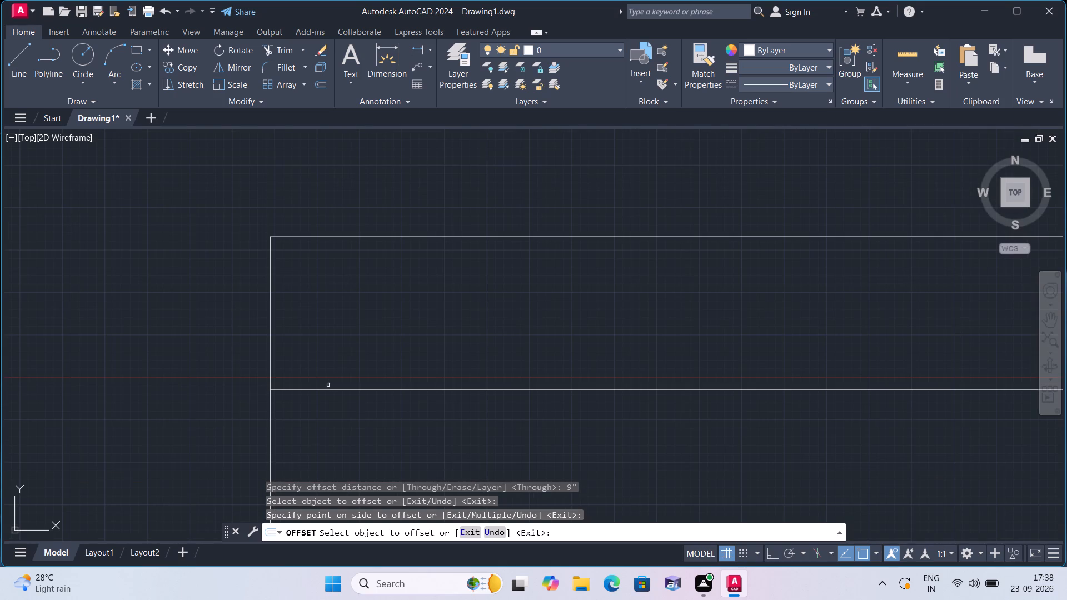
pyautogui.click(270, 427)
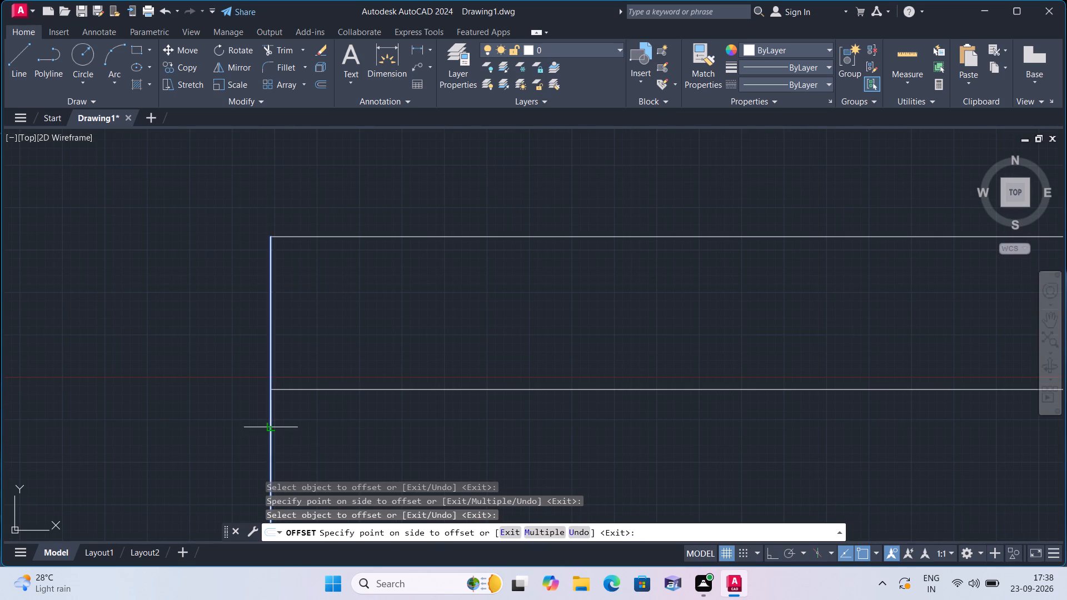
pyautogui.click(359, 431)
pyautogui.moveTo(358, 431); pyautogui.dragTo(293, 331, button='middle')
pyautogui.scroll(-1, 358, 430)
pyautogui.scroll(-2, 290, 323)
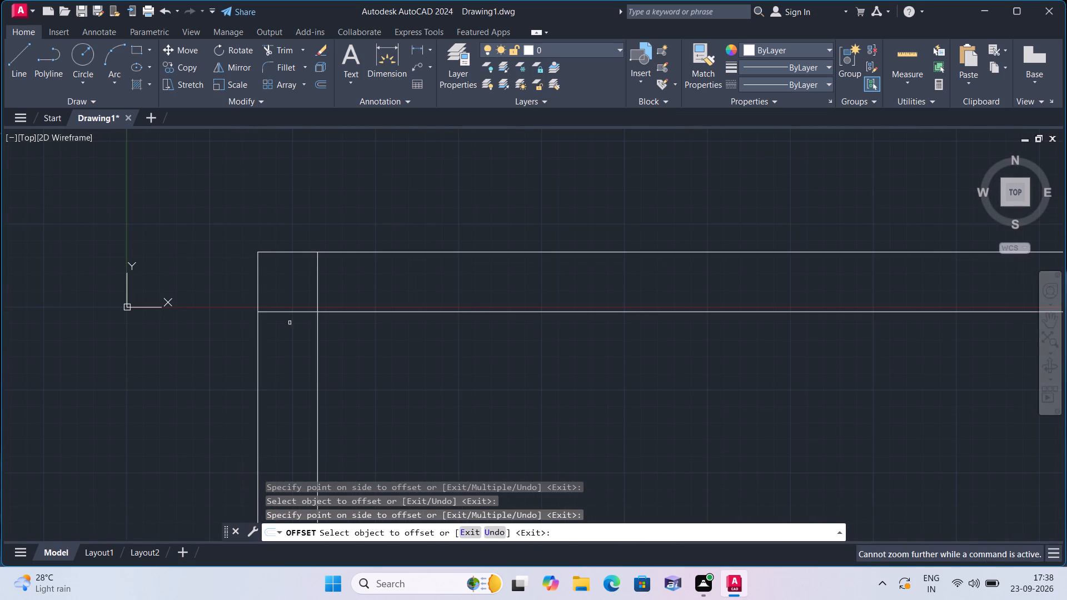
pyautogui.scroll(-1, 303, 362)
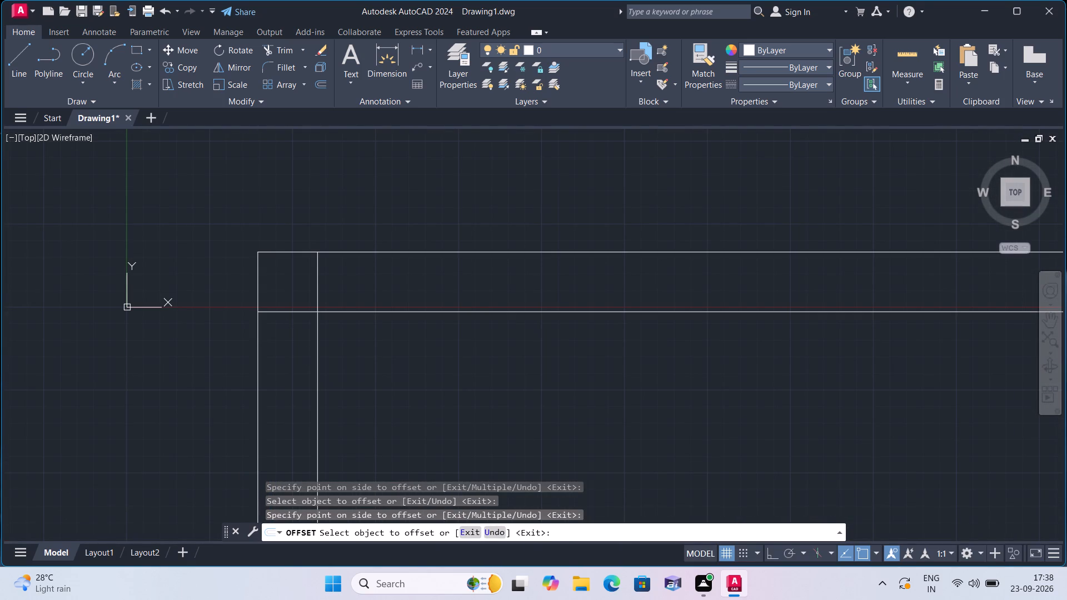
pyautogui.press('space')
# Offset the inner vertical line of the left wall 10' to the right for the first room's width.
pyautogui.press('space')
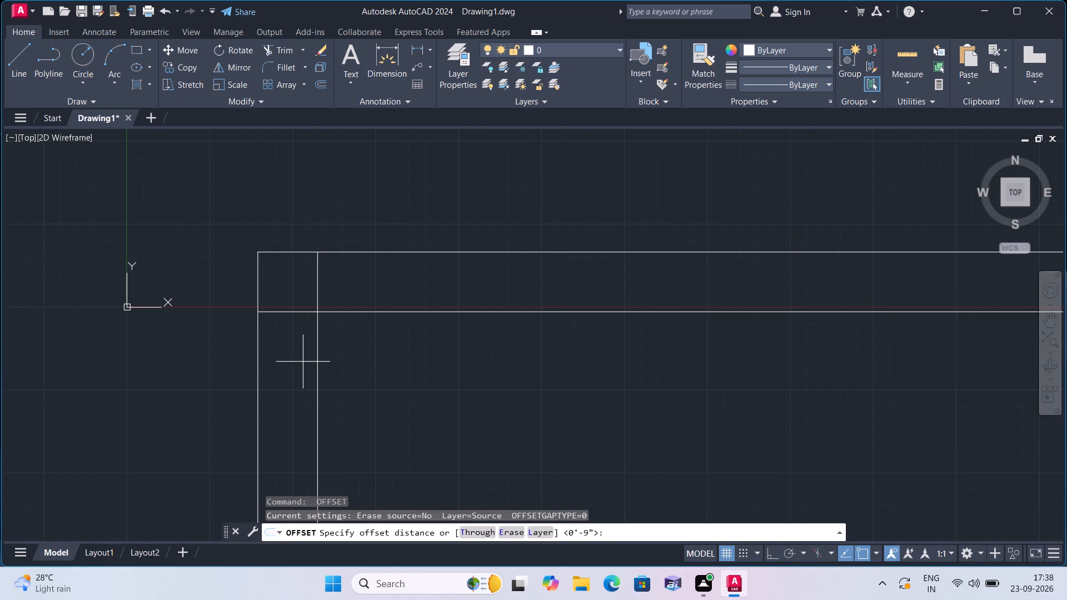
pyautogui.write("10'")
pyautogui.press('space')
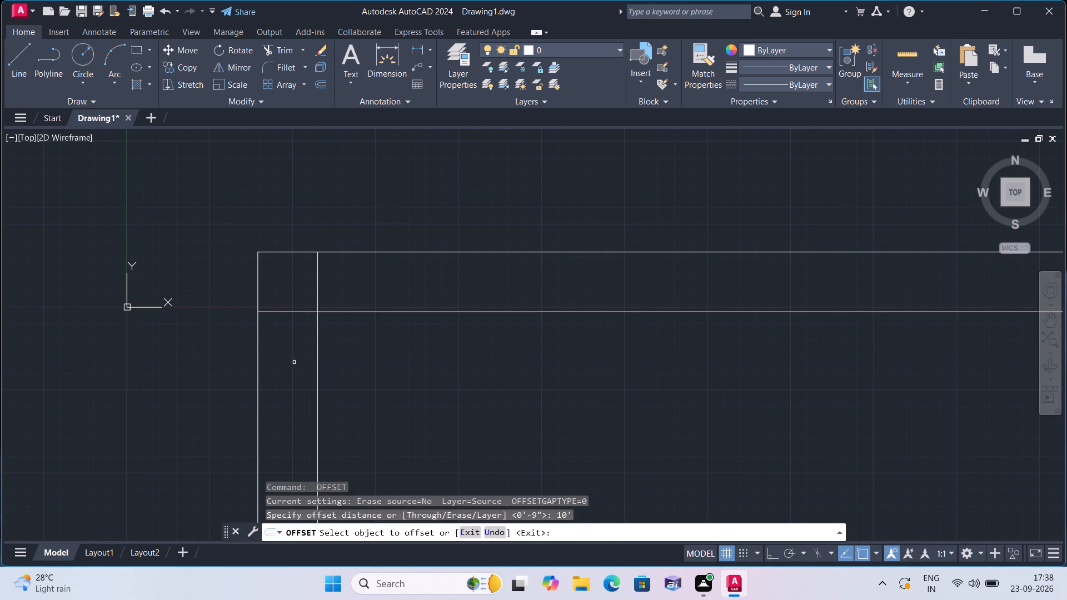
pyautogui.click(317, 374)
pyautogui.click(410, 362)
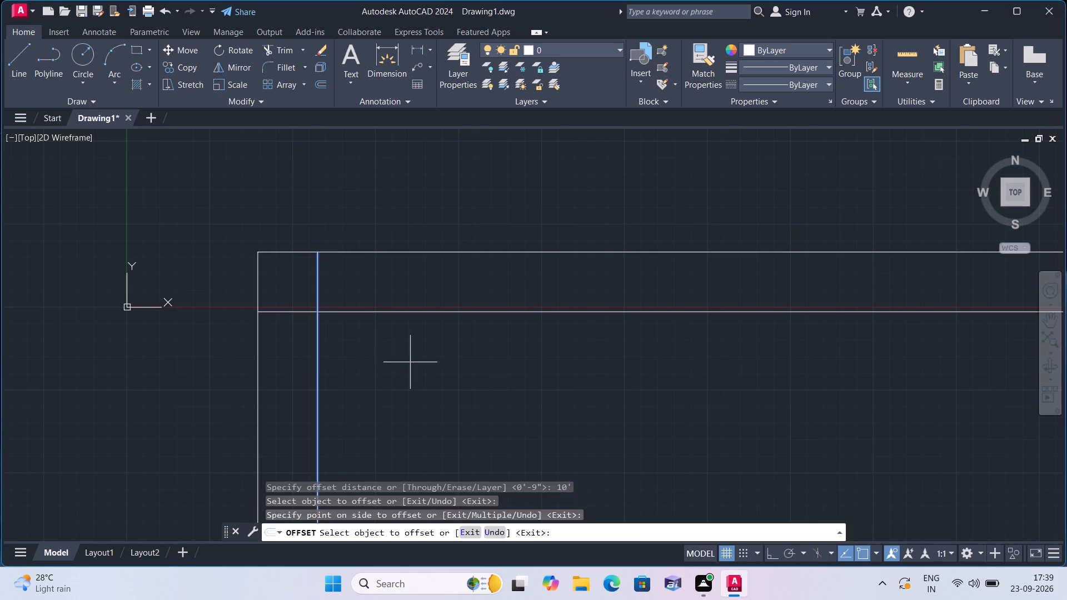
pyautogui.scroll(-3, 415, 367)
pyautogui.press('space')
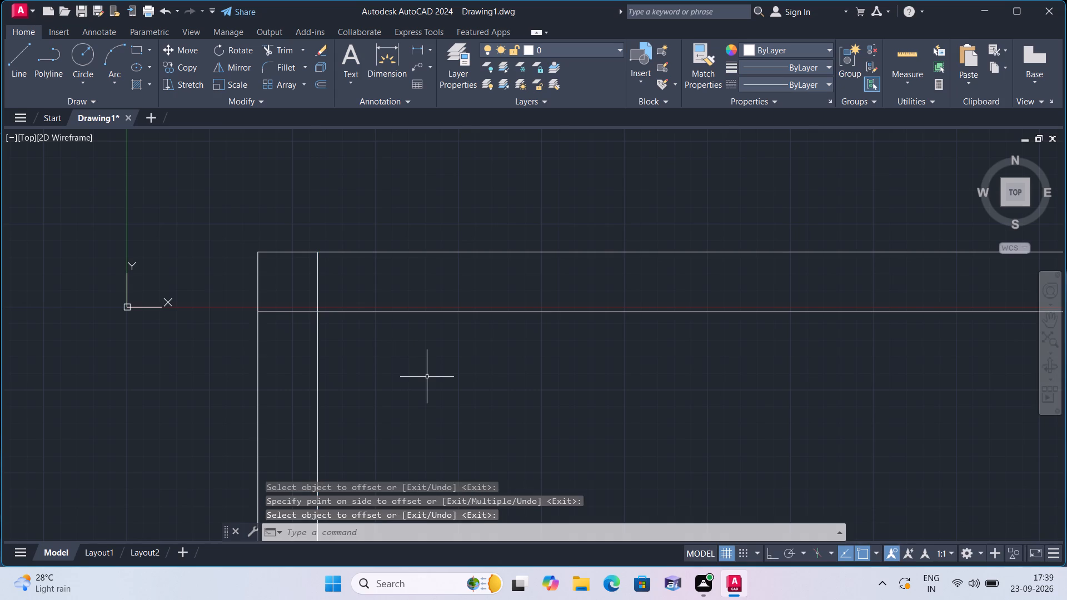
pyautogui.scroll(-1, 450, 405)
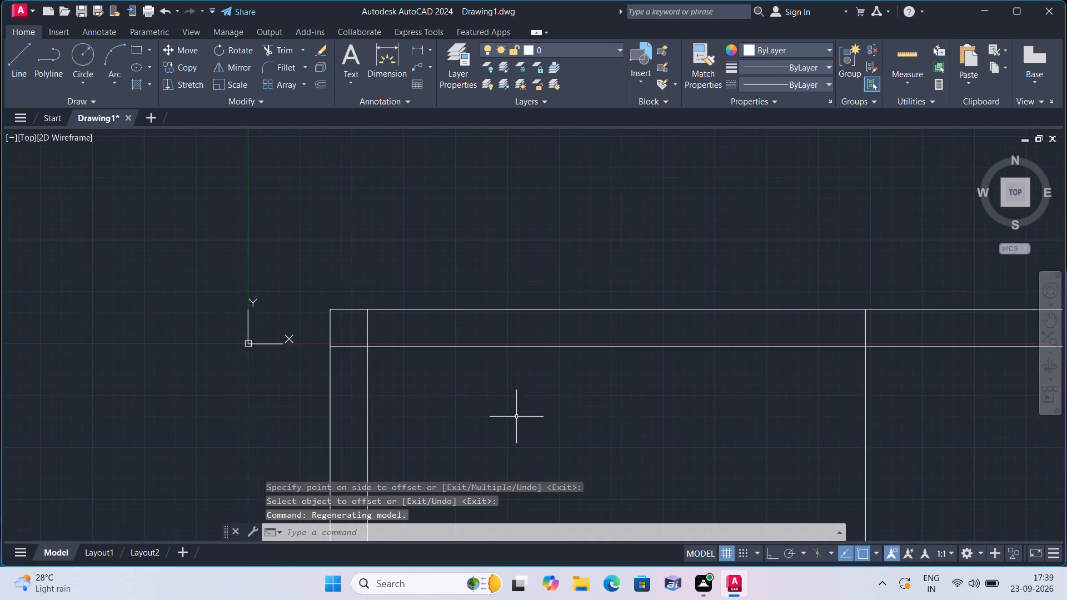
pyautogui.moveTo(672, 461); pyautogui.dragTo(636, 410, button='middle')
pyautogui.scroll(-1, 614, 379)
pyautogui.scroll(-1, 580, 344)
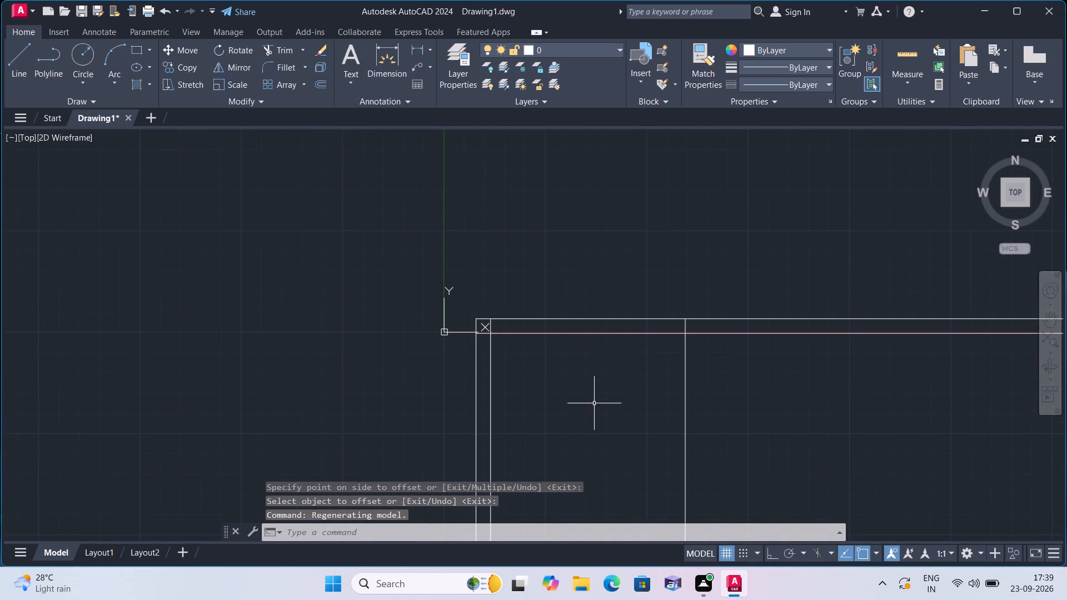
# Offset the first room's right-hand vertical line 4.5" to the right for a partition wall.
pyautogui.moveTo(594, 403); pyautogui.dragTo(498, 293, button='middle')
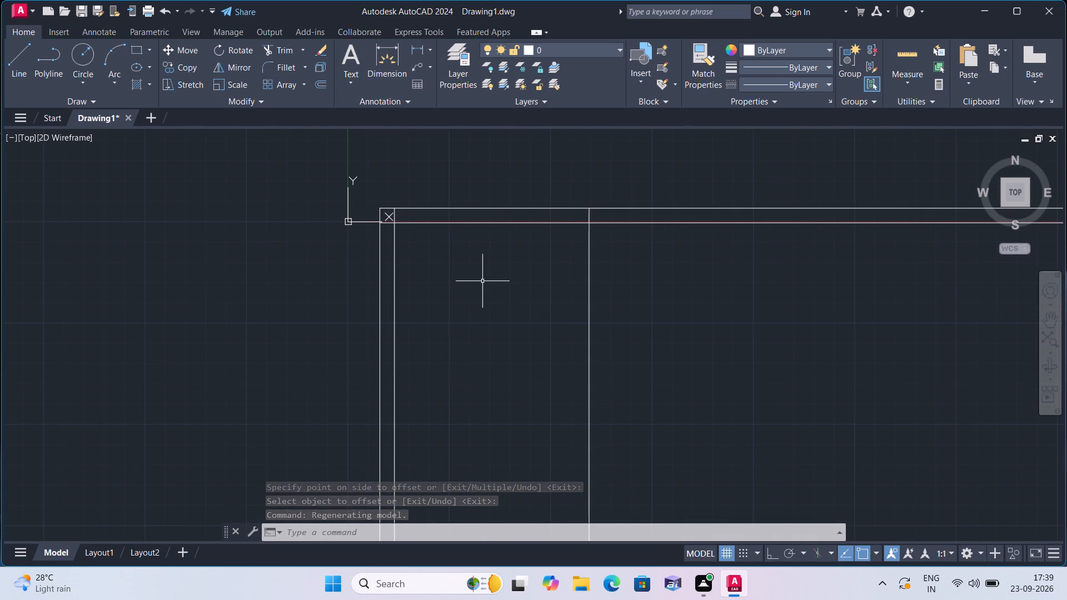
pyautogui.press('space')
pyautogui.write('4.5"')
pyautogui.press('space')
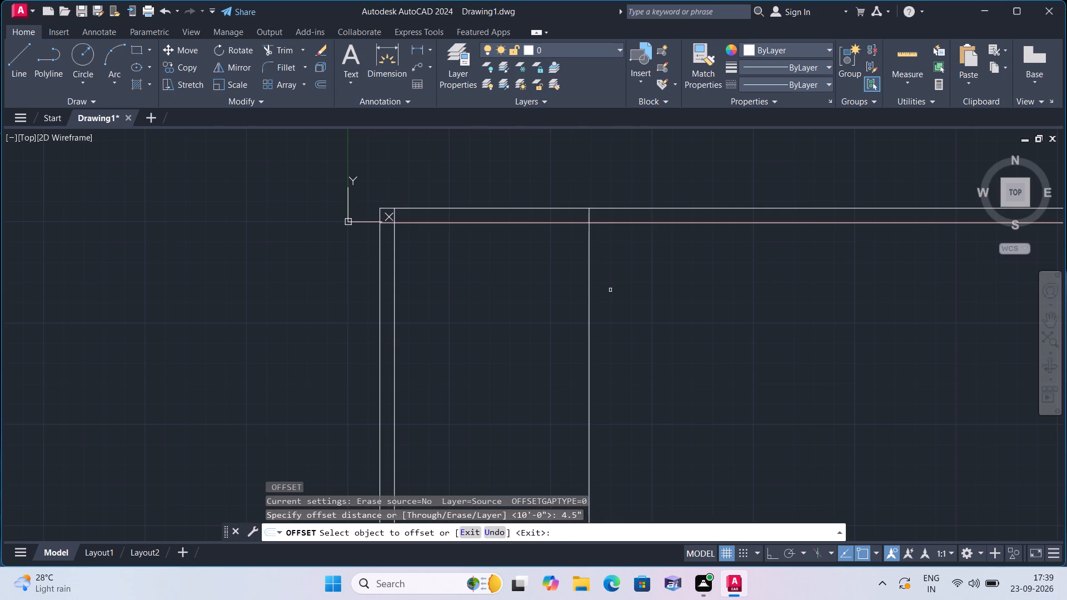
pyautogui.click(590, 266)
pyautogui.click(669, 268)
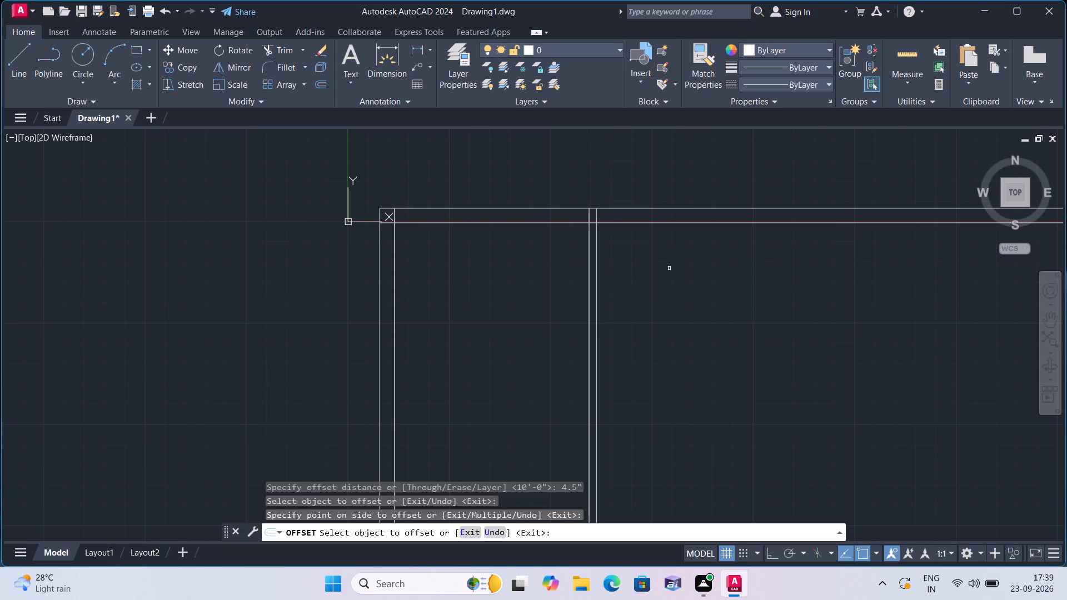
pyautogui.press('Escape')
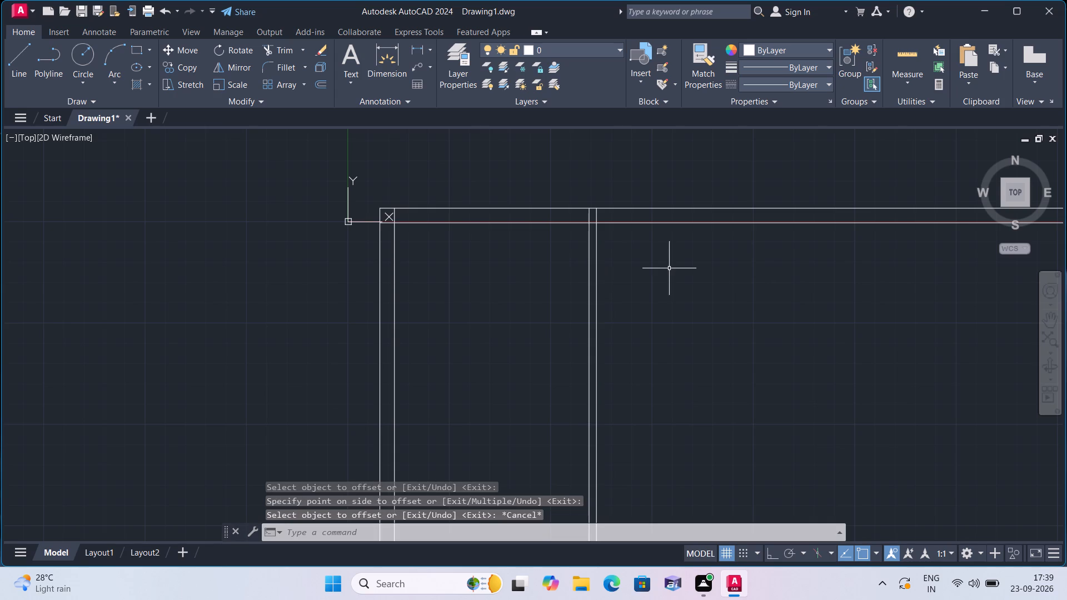
# Erase the two vertical partition lines on the right side of the first room.
pyautogui.click(670, 272)
pyautogui.click(657, 303)
pyautogui.click(576, 310)
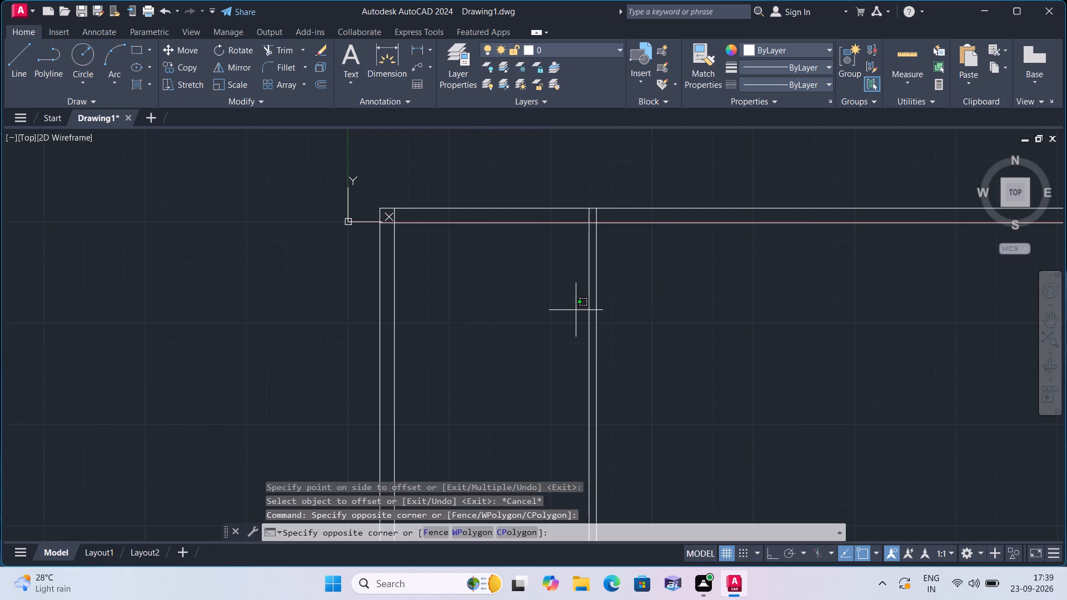
pyautogui.click(646, 310)
pyautogui.click(645, 316)
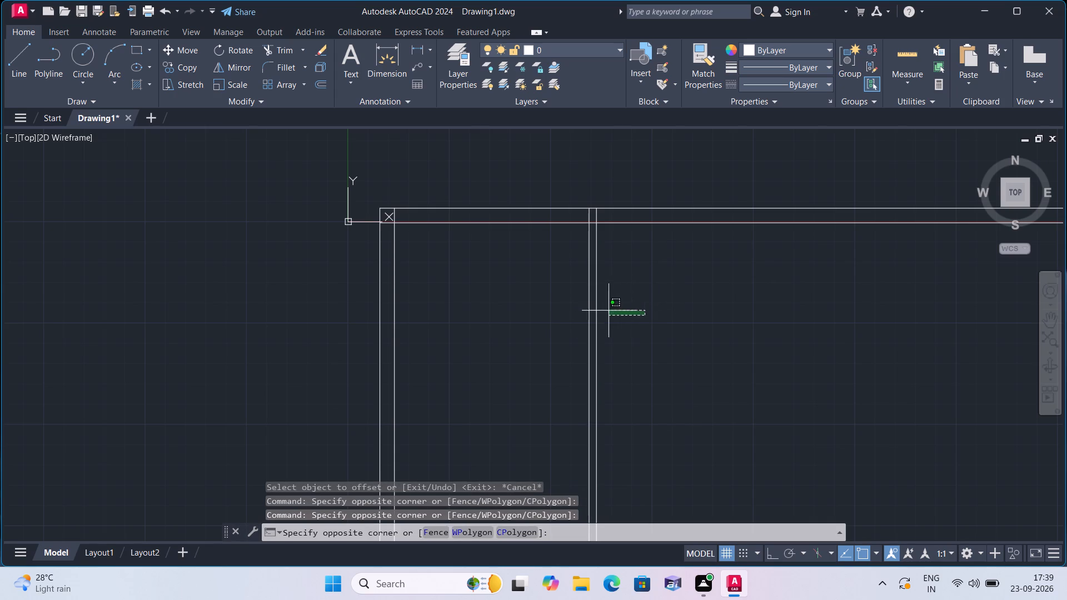
pyautogui.click(517, 309)
pyautogui.press('Delete')
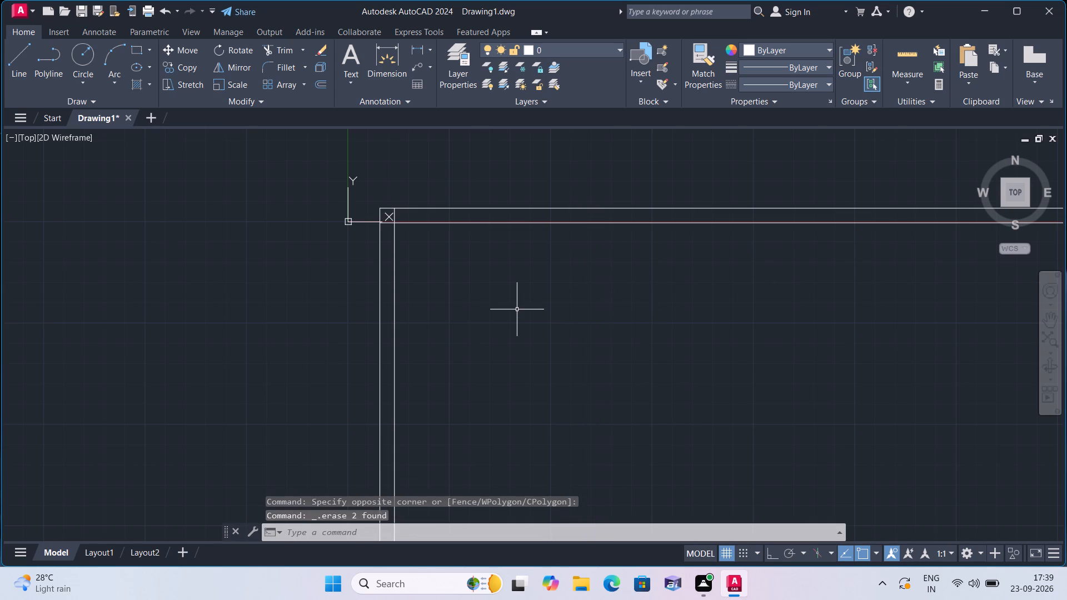
# Offset the inner vertical line of the left wall 8'6" to the right for the first room's width.
pyautogui.write('offset')
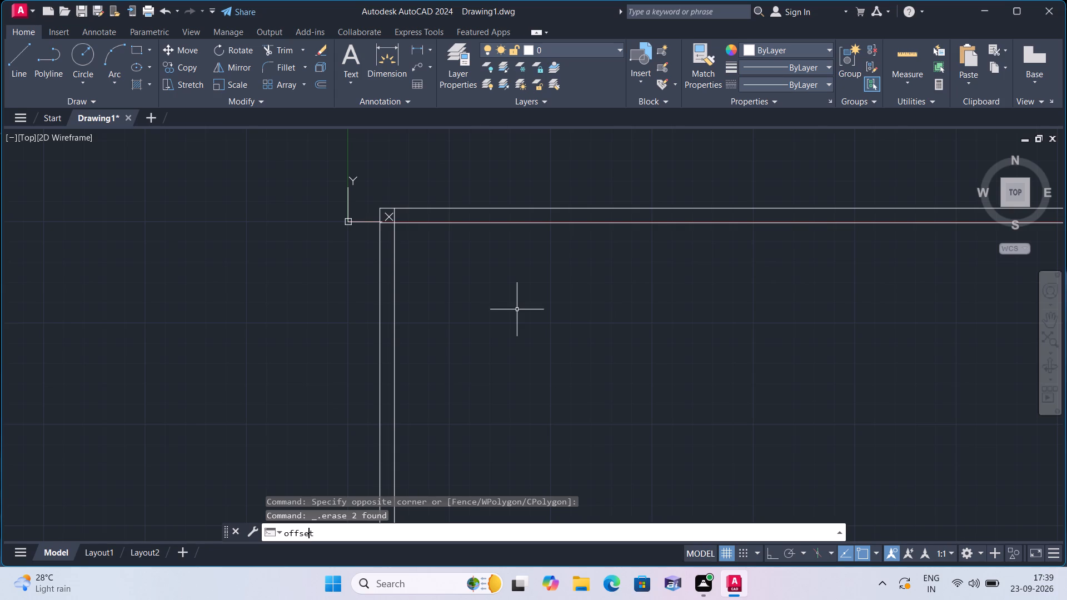
pyautogui.press('space')
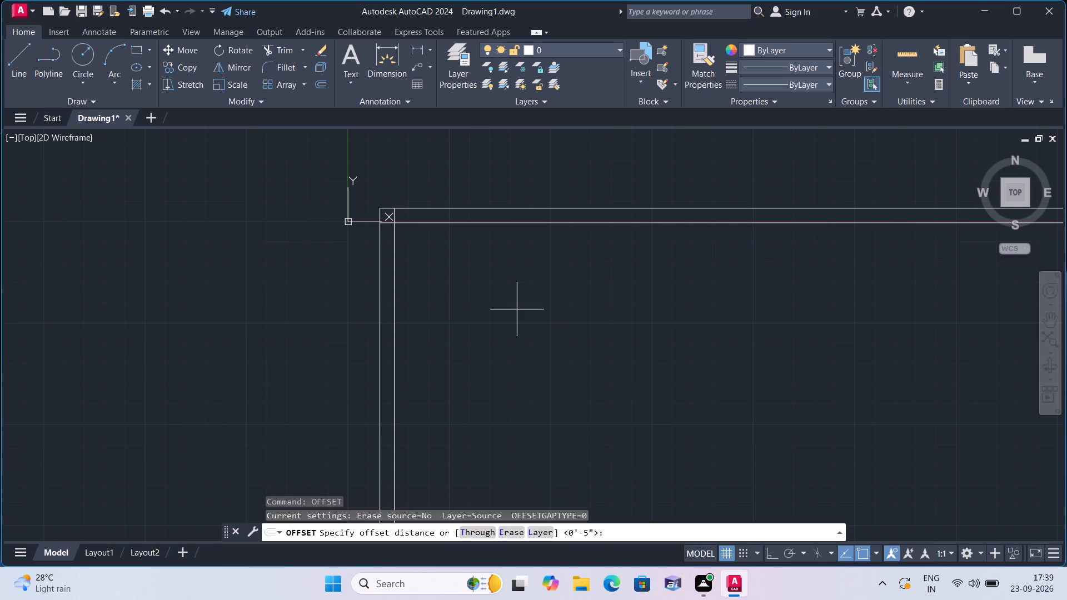
pyautogui.write('8\'6"')
pyautogui.press('space')
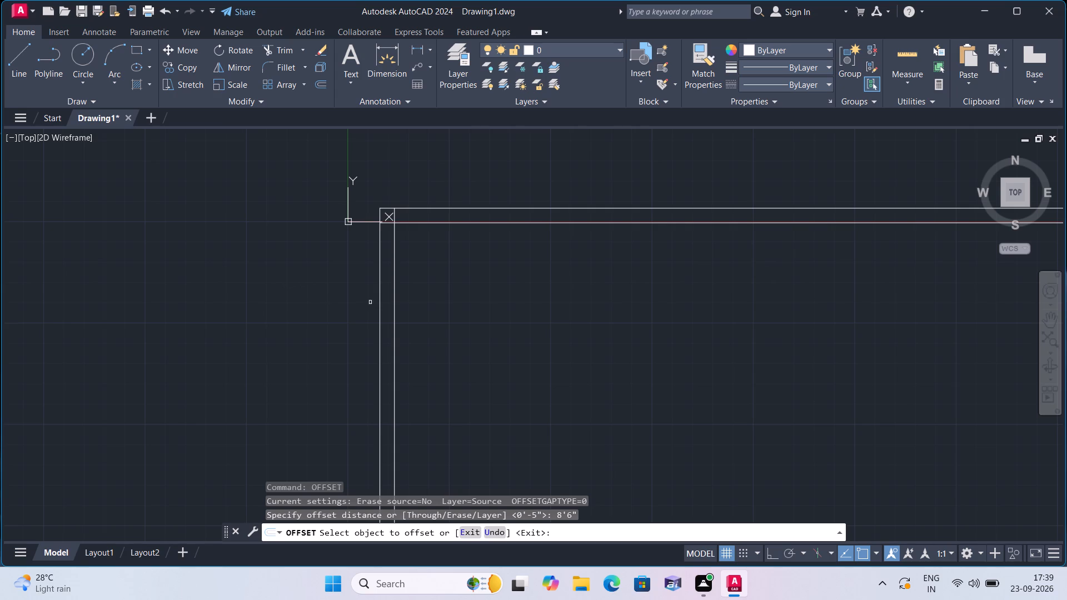
pyautogui.click(395, 325)
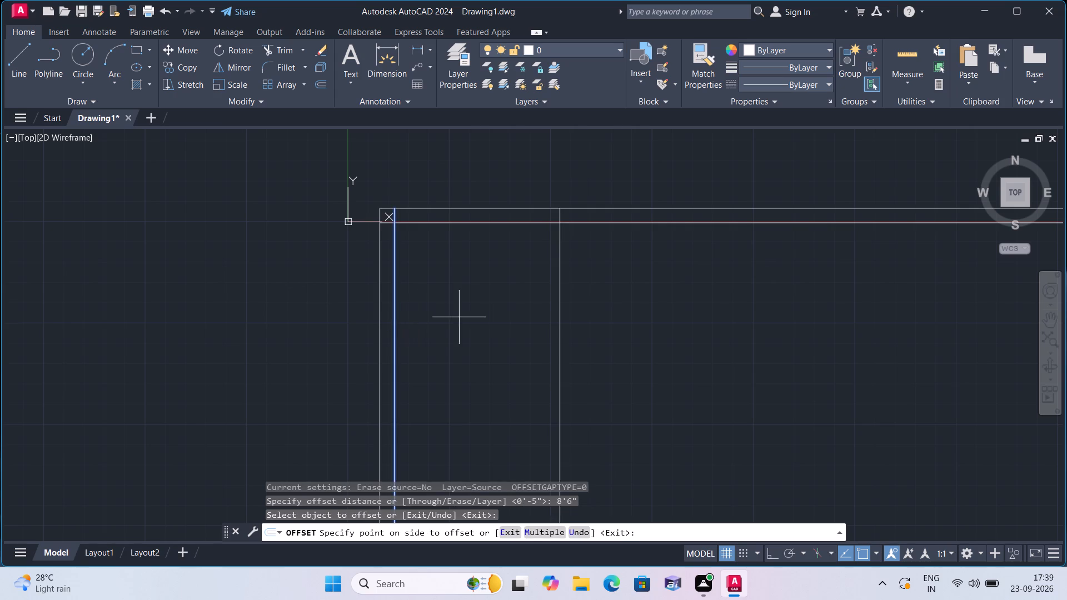
pyautogui.click(470, 317)
pyautogui.press('space')
# Offset the first room's right-hand vertical line 4.5" to the right to form the partition wall.
pyautogui.press('space')
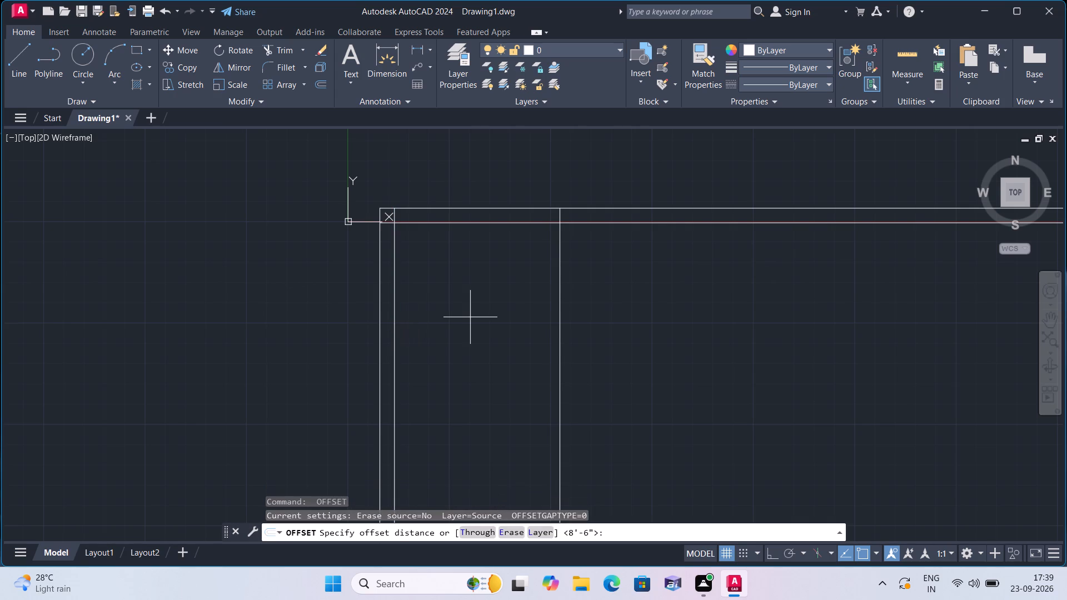
pyautogui.write('4.5"')
pyautogui.press('space')
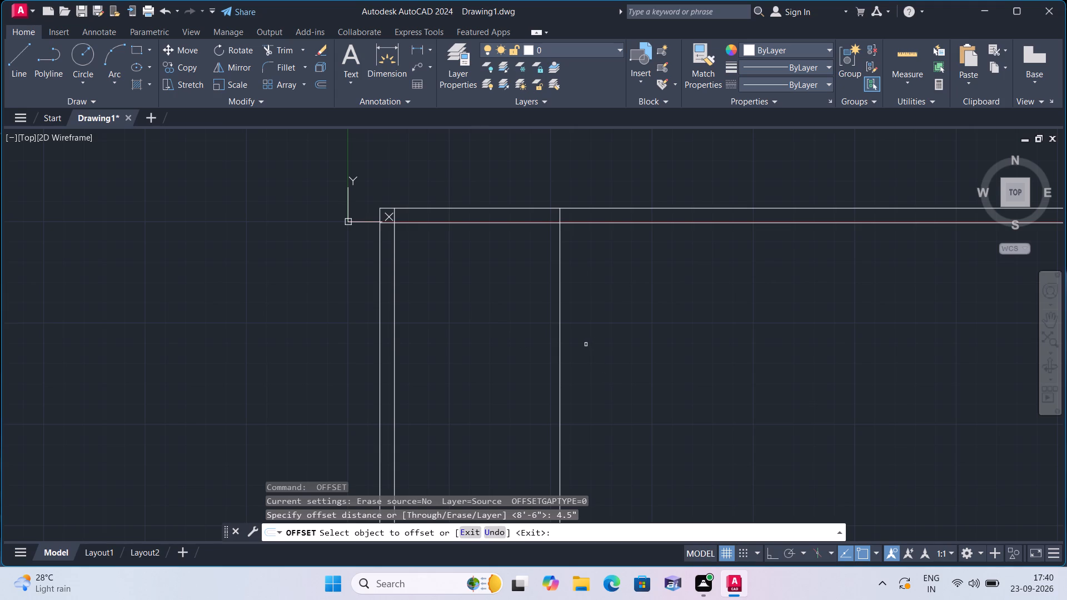
pyautogui.click(560, 326)
pyautogui.click(597, 327)
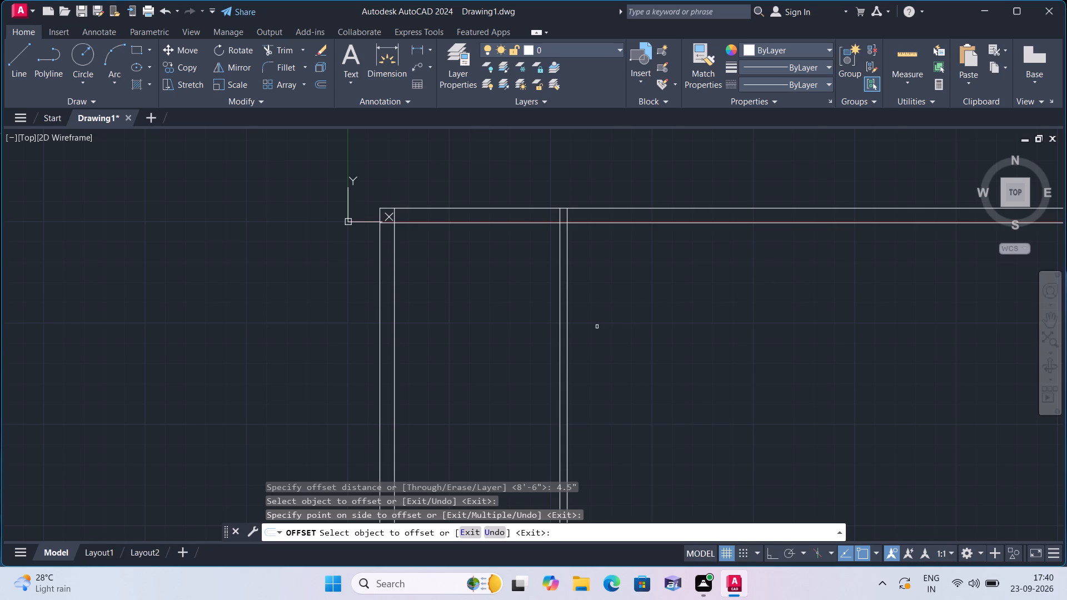
pyautogui.press('space')
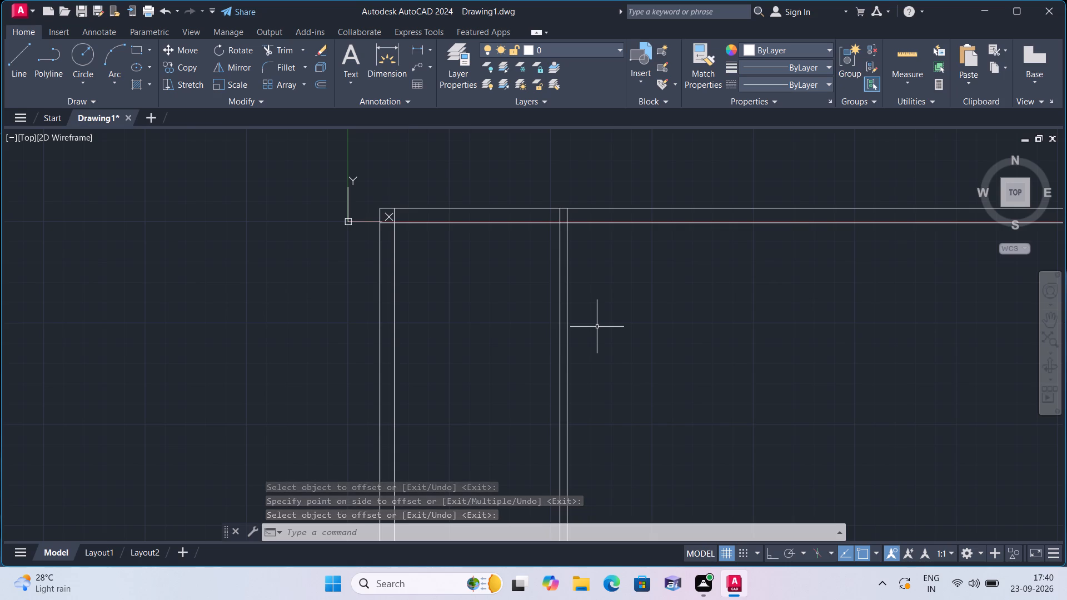
# Offset the right-hand line of the first partition wall 3' to the right for the narrow middle space.
pyautogui.press('space')
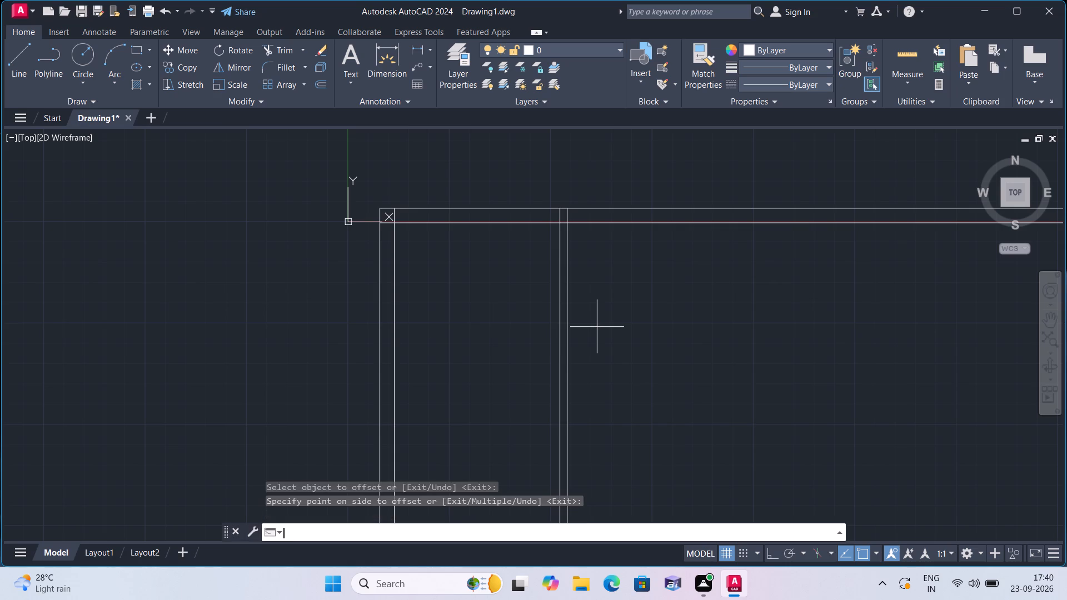
pyautogui.write("3'")
pyautogui.press('space')
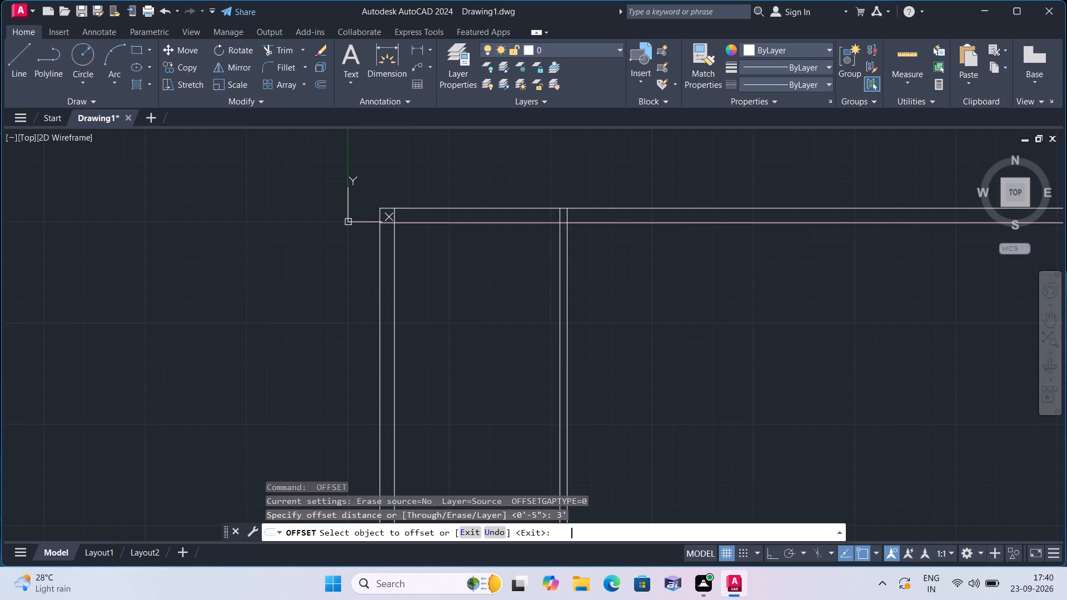
pyautogui.click(568, 324)
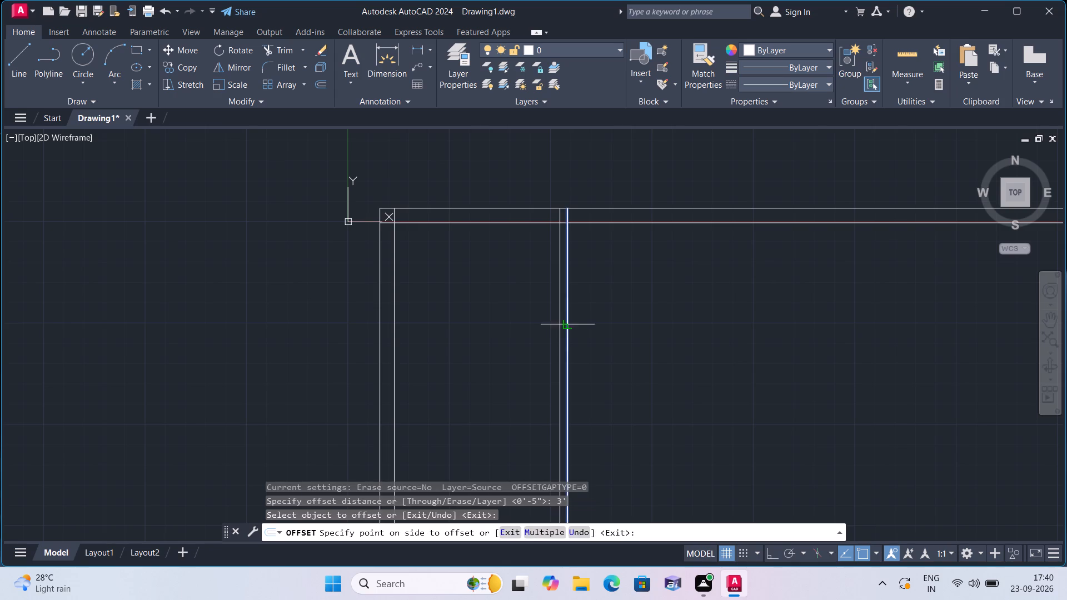
pyautogui.click(606, 322)
pyautogui.press('space')
# Offset the vertical line bounding the 3' space 4.5" to the right to form the second partition wall.
pyautogui.press('space')
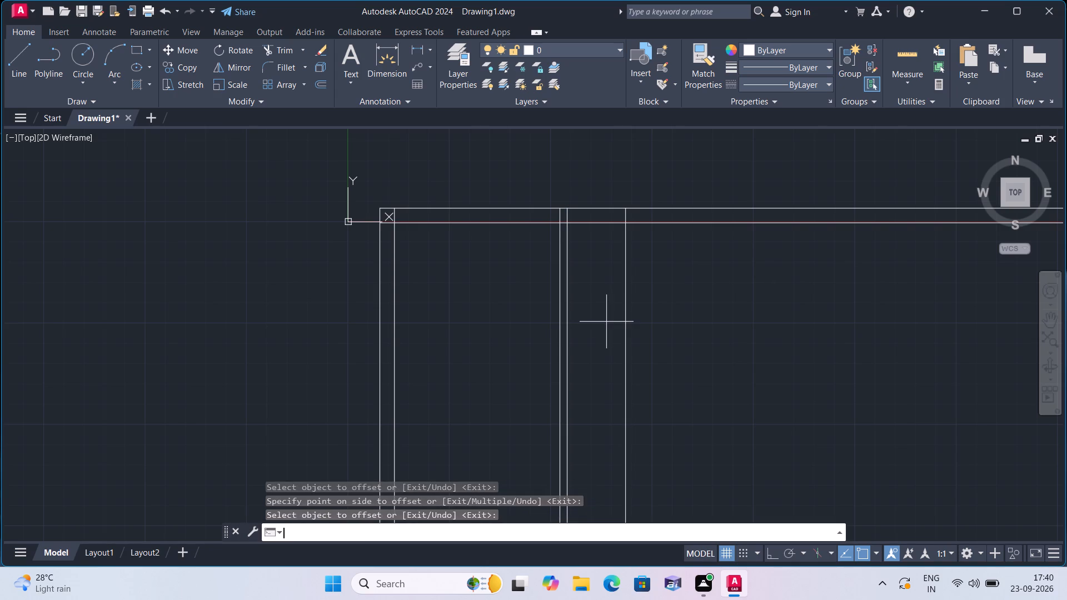
pyautogui.write('4.5"')
pyautogui.press('space')
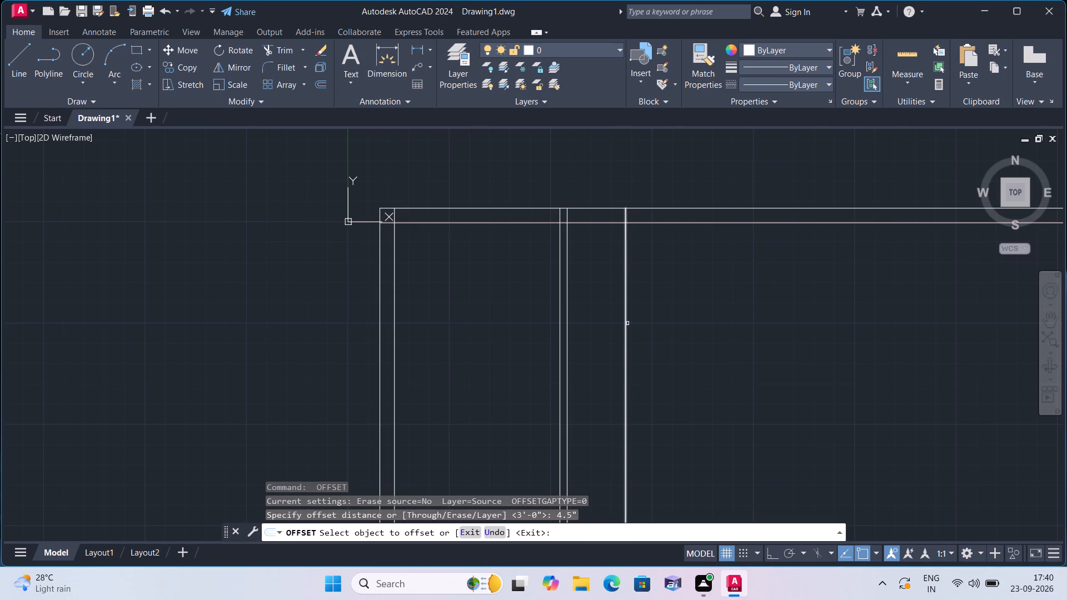
pyautogui.click(627, 323)
pyautogui.click(664, 321)
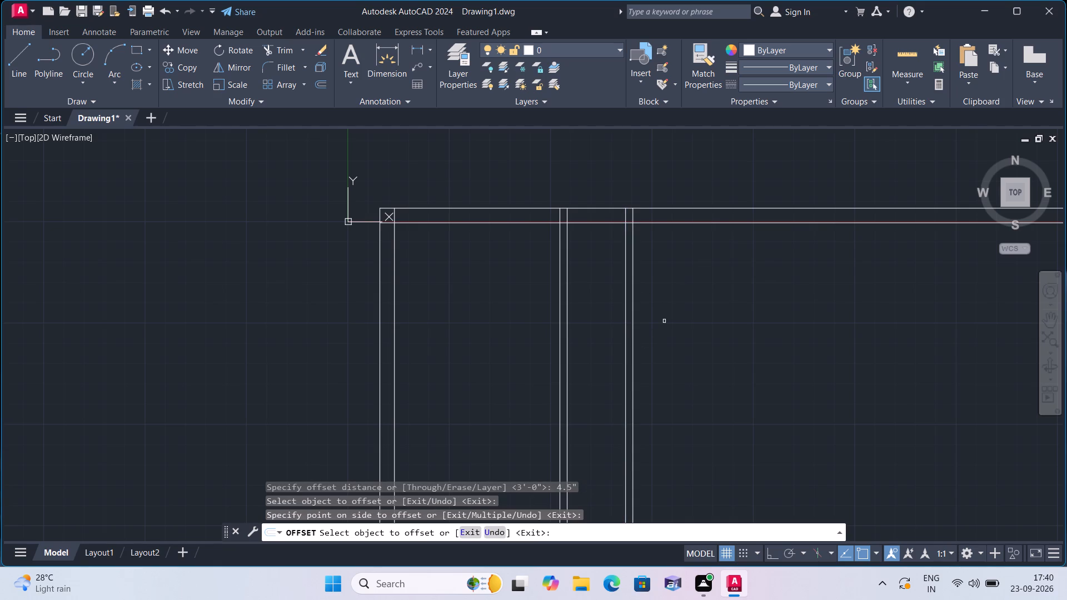
pyautogui.press('space')
# Offset the right-hand line of the second partition wall 11' to the right for the next room's width.
pyautogui.press('space')
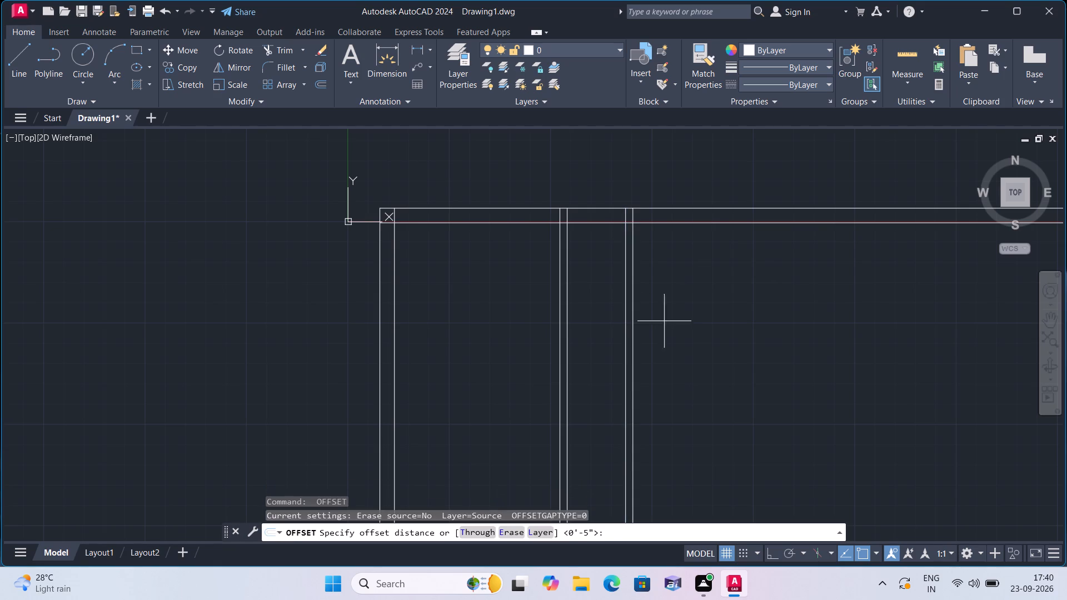
pyautogui.write("11'")
pyautogui.press('space')
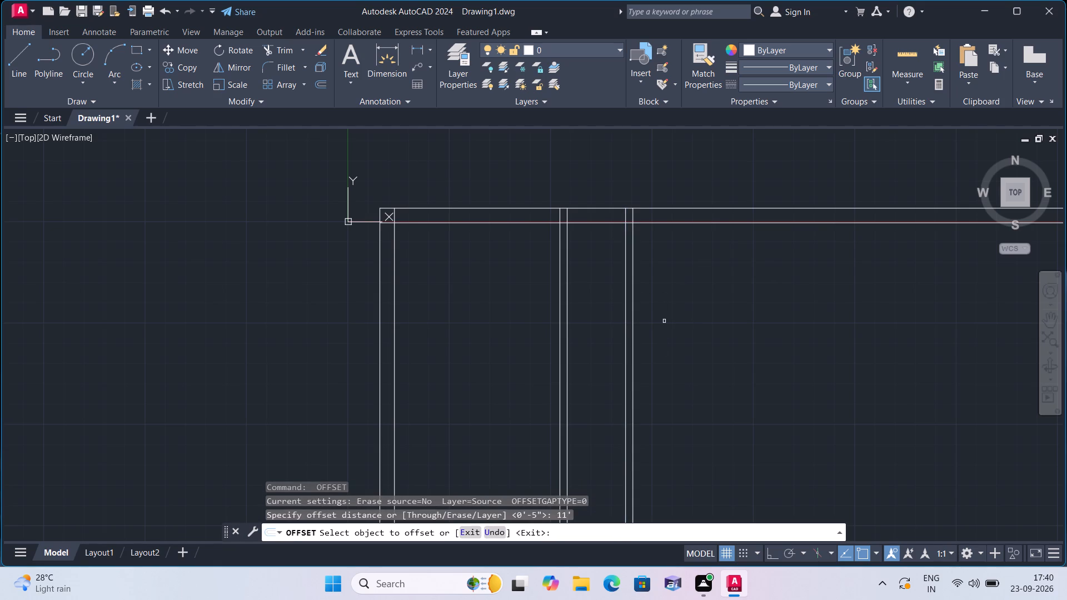
pyautogui.click(635, 329)
pyautogui.click(691, 329)
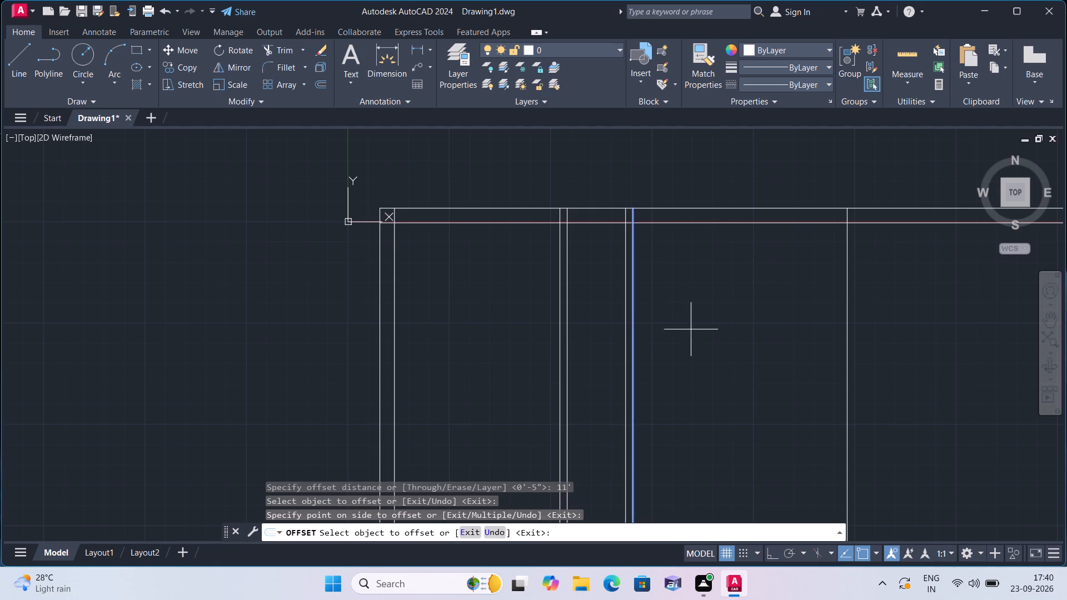
pyautogui.press('space')
# Offset the 11' room's right-hand vertical line 9" outward to form the right outer wall.
pyautogui.press('space')
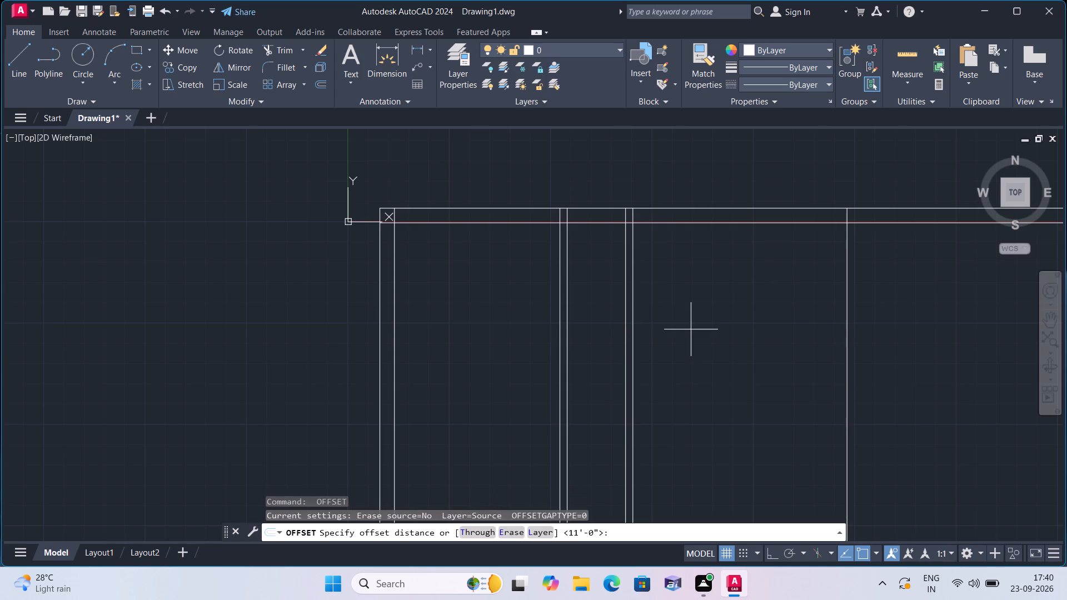
pyautogui.write('9"')
pyautogui.press('space')
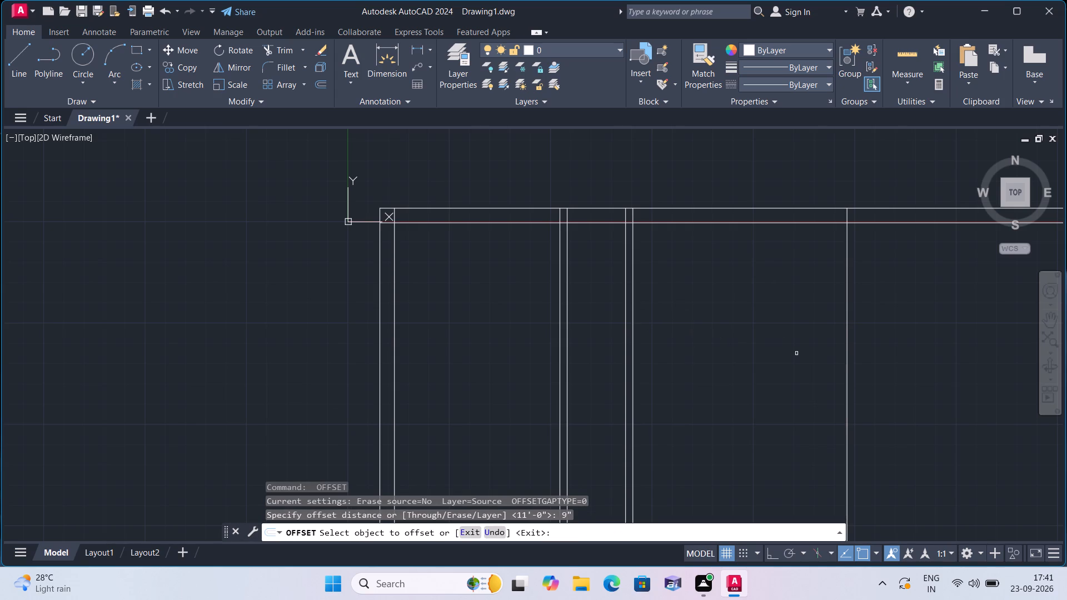
pyautogui.click(846, 391)
pyautogui.click(886, 393)
pyautogui.press('space')
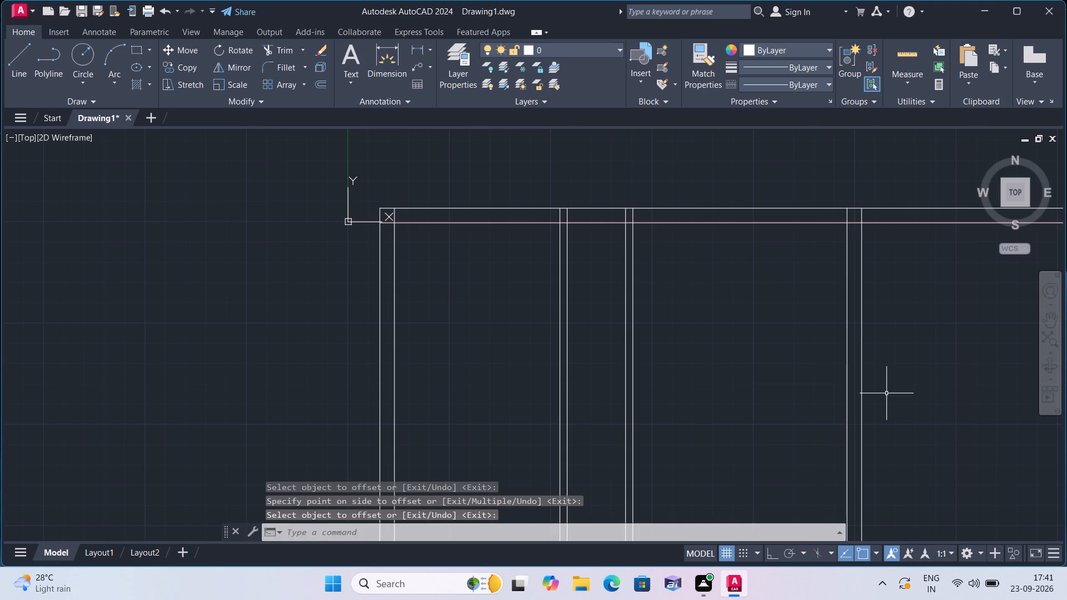
# Trim both horizontal lines of the top wall where they extend past the outer line of the right wall.
pyautogui.write('trim')
pyautogui.press('space')
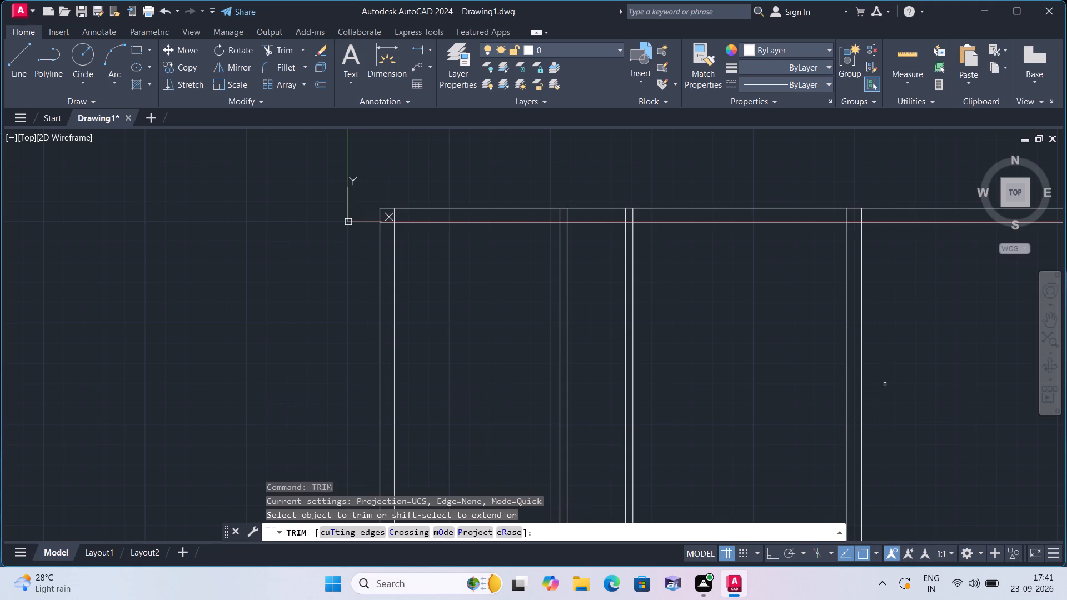
pyautogui.click(880, 299)
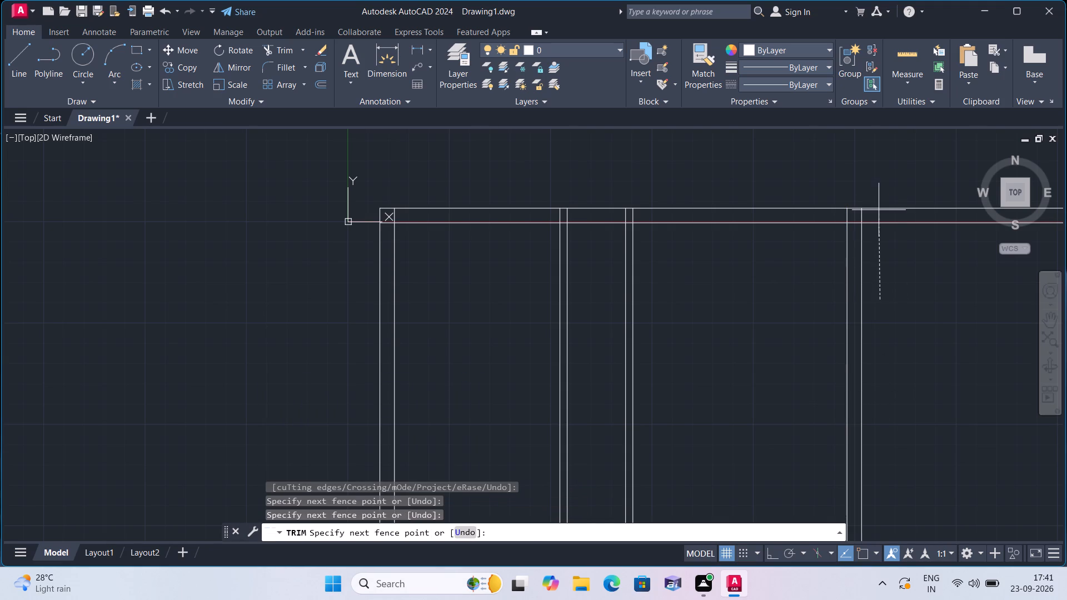
pyautogui.click(874, 179)
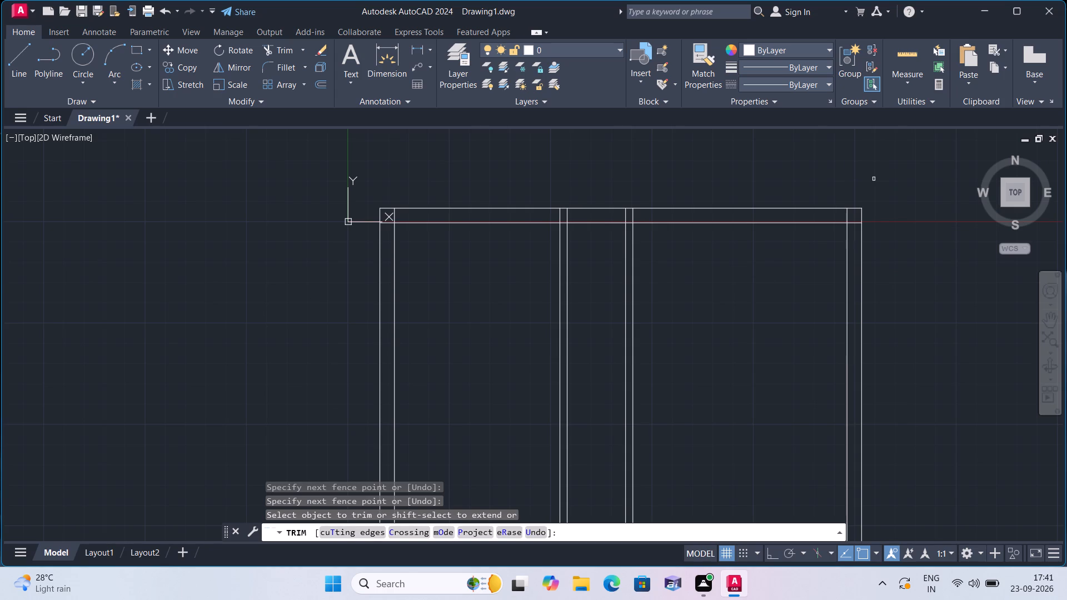
pyautogui.press('space')
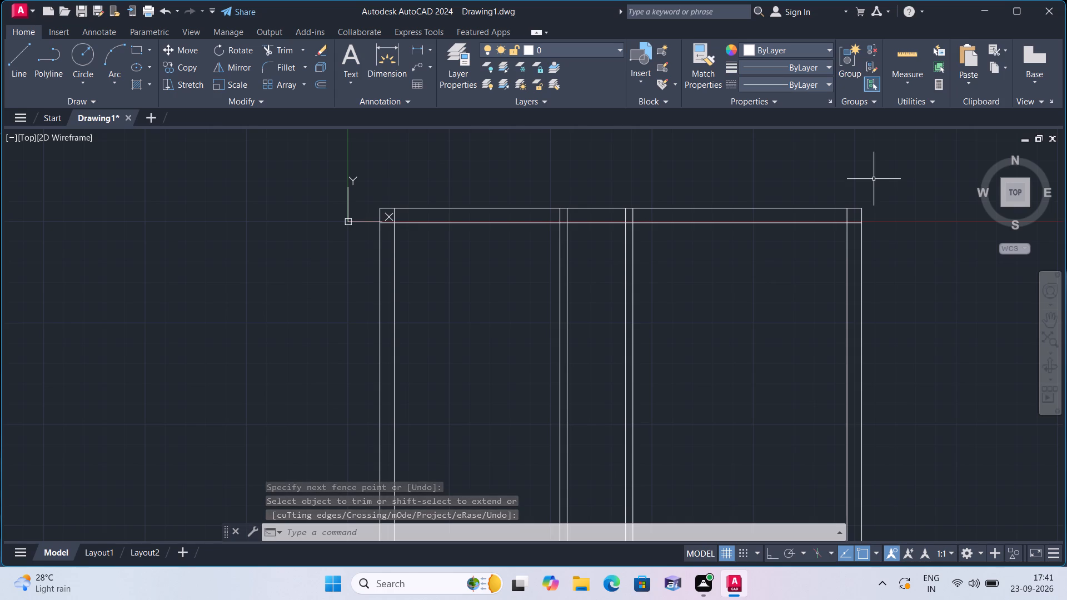
# Offset the inner horizontal line of the top wall 12' downward for the depth of the rooms.
pyautogui.write('offset')
pyautogui.press('space')
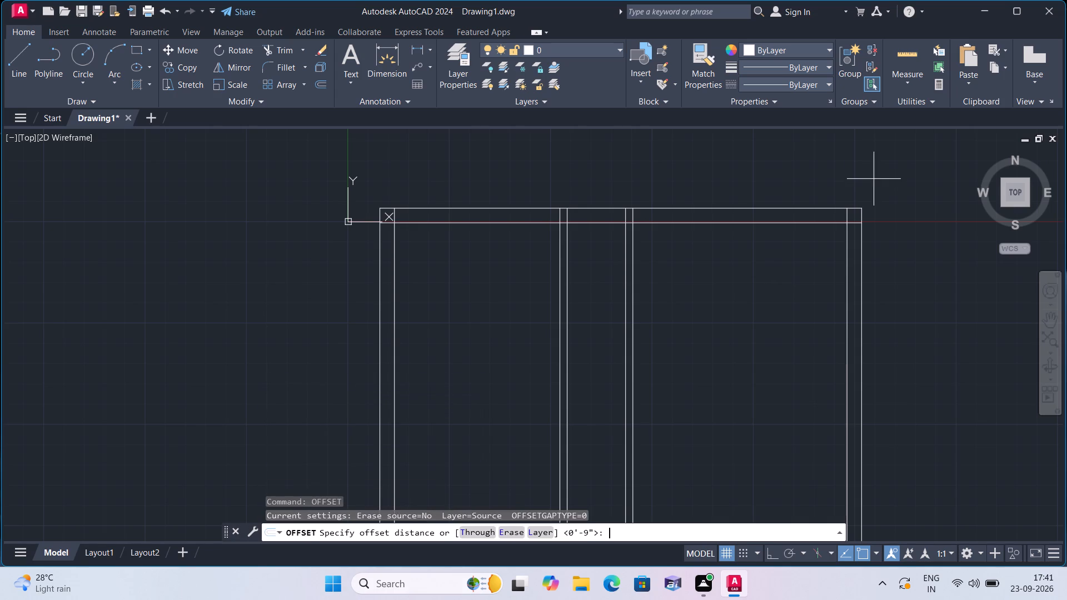
pyautogui.write("12'")
pyautogui.press('space')
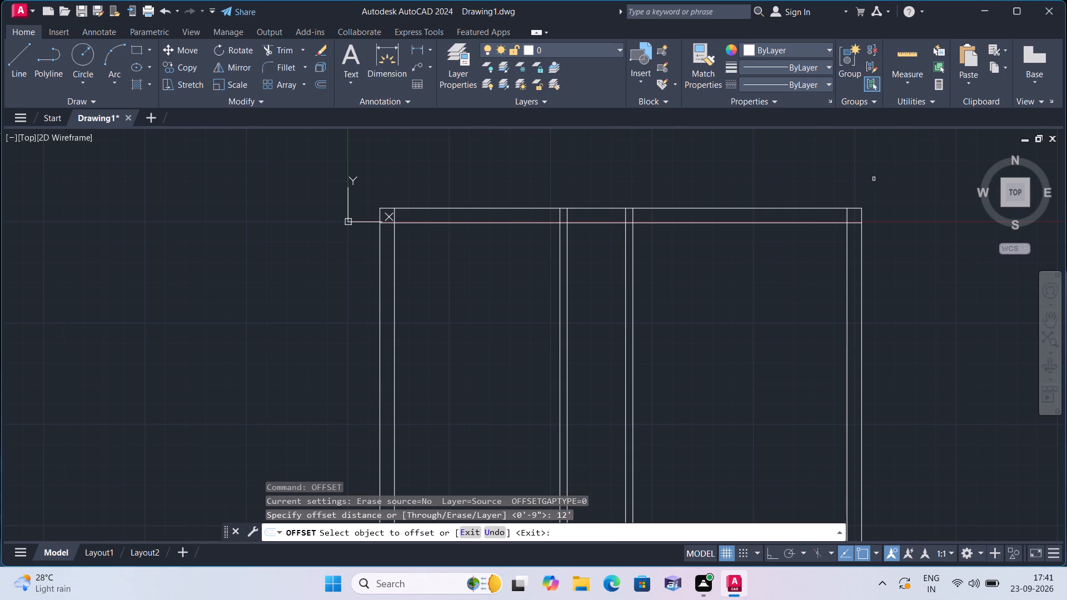
pyautogui.click(782, 224)
pyautogui.click(785, 267)
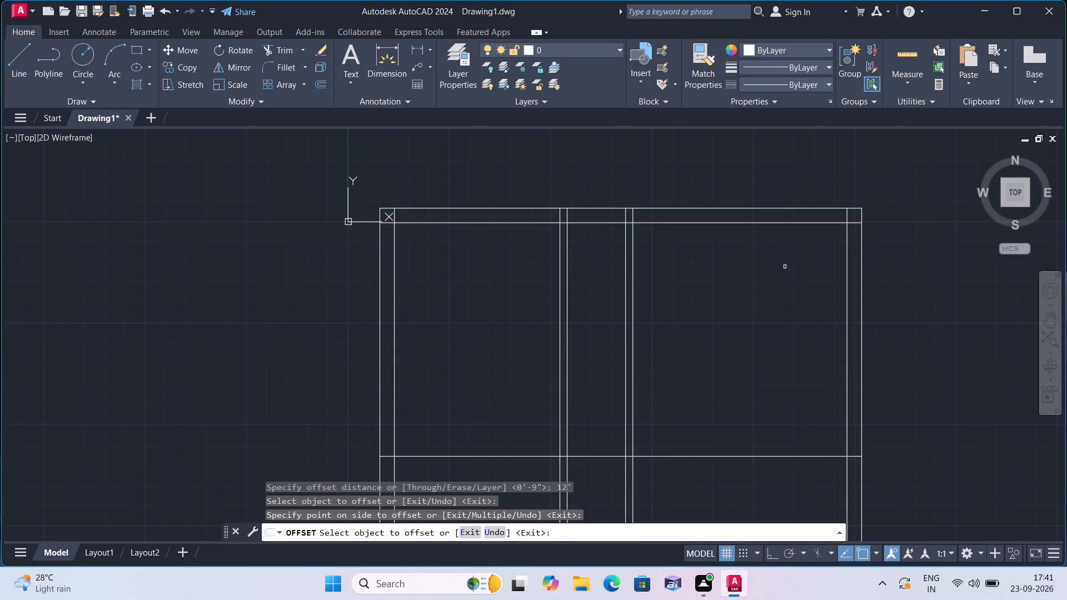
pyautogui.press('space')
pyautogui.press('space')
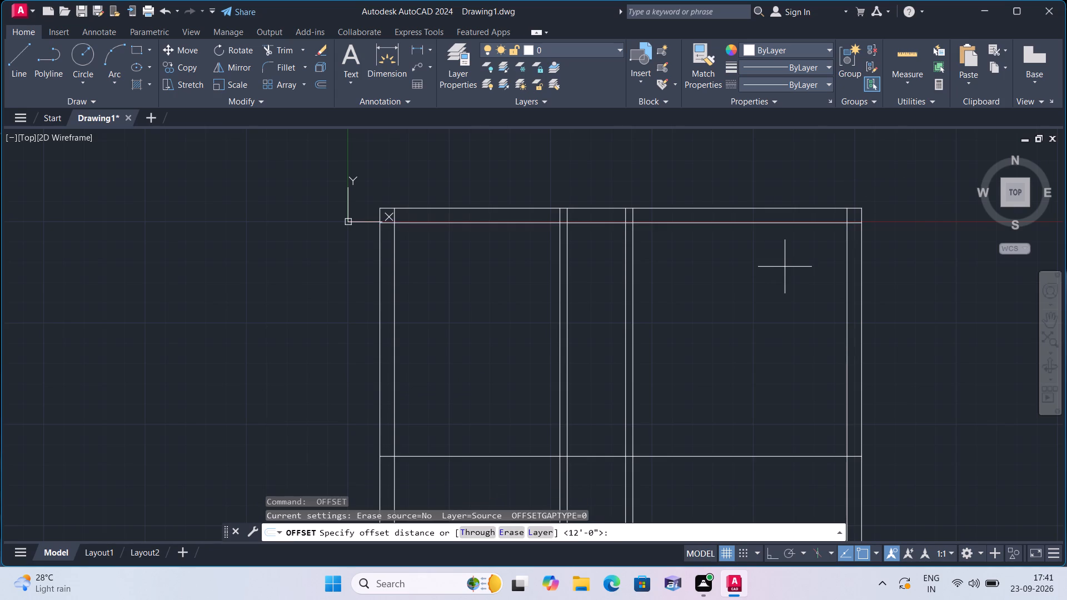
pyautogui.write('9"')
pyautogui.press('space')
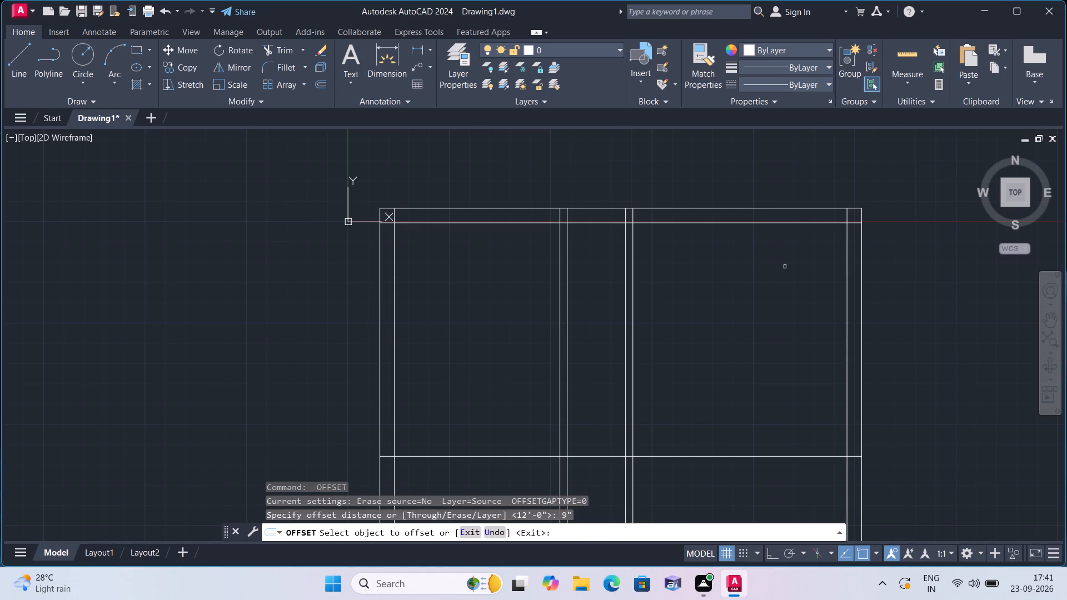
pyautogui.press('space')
# Offset the horizontal line marking the 12' room depth 4.5" downward to form a horizontal partition wall.
pyautogui.press('space')
pyautogui.write('4')
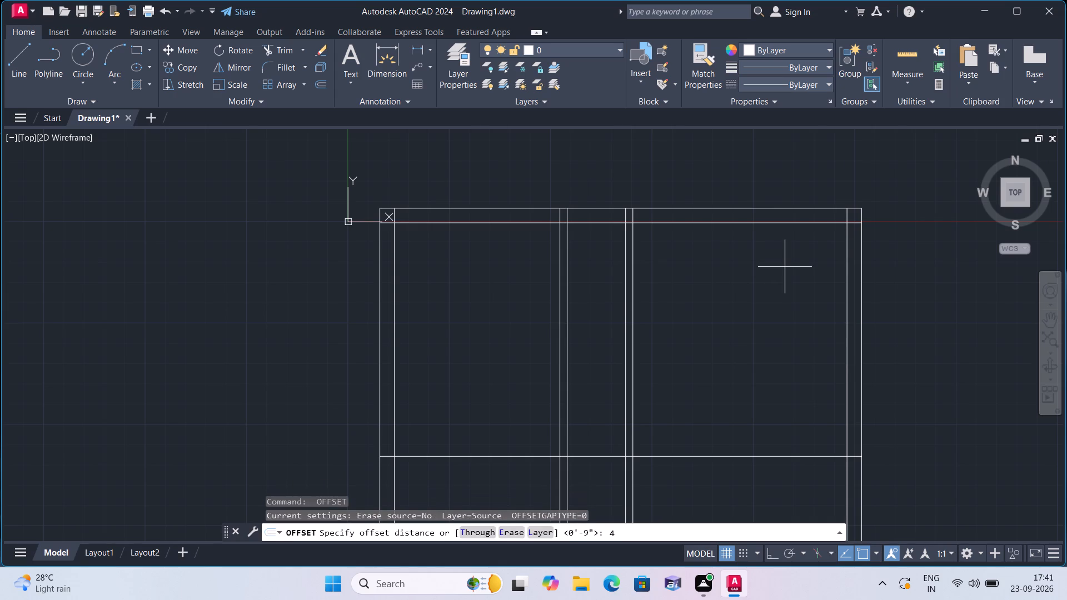
pyautogui.write('.5"')
pyautogui.press('space')
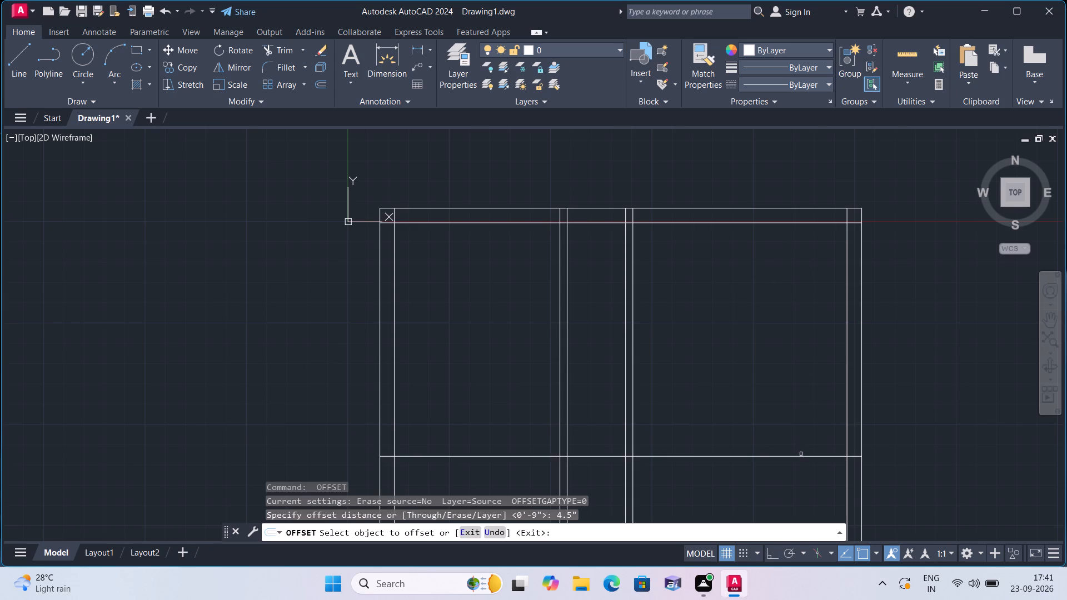
pyautogui.click(802, 456)
pyautogui.click(795, 474)
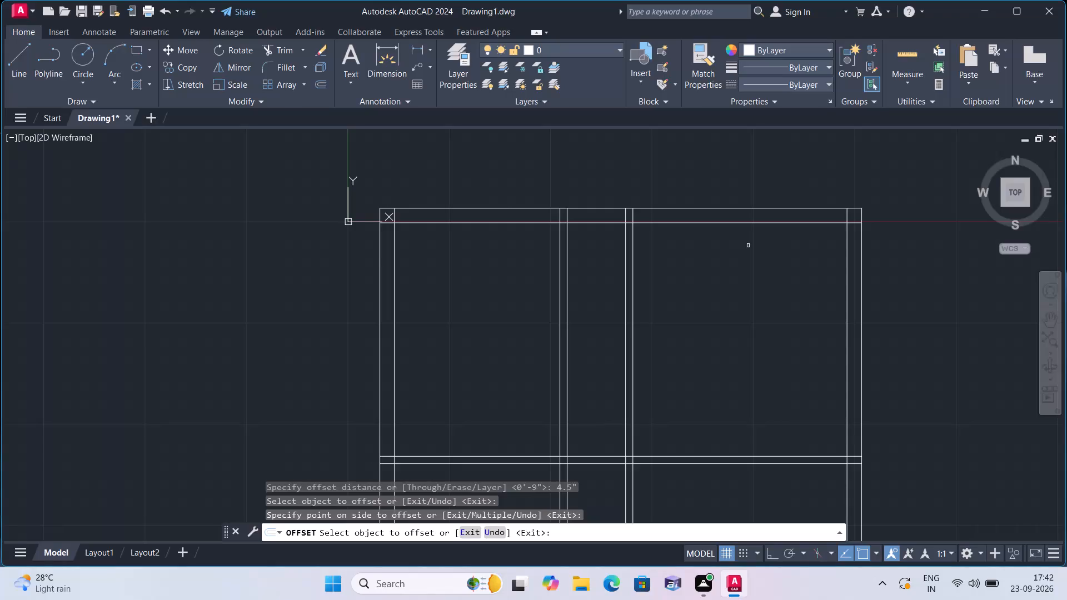
pyautogui.press('space')
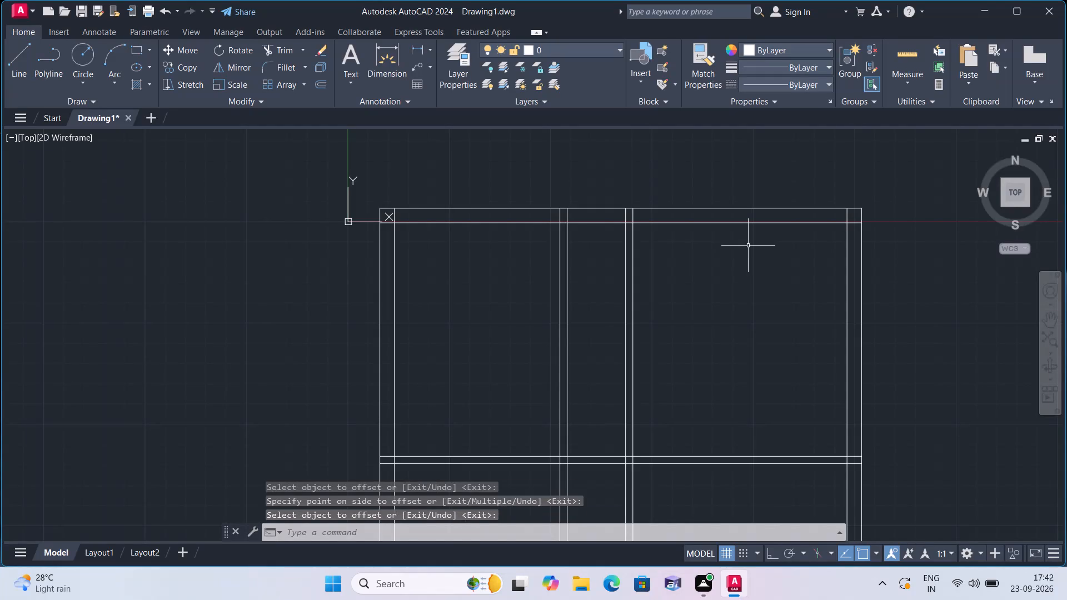
# Trim the top wall's inner line from the left outer wall to the second partition, plus the first partition's lines inside the top wall.
pyautogui.write('trim')
pyautogui.press('space')
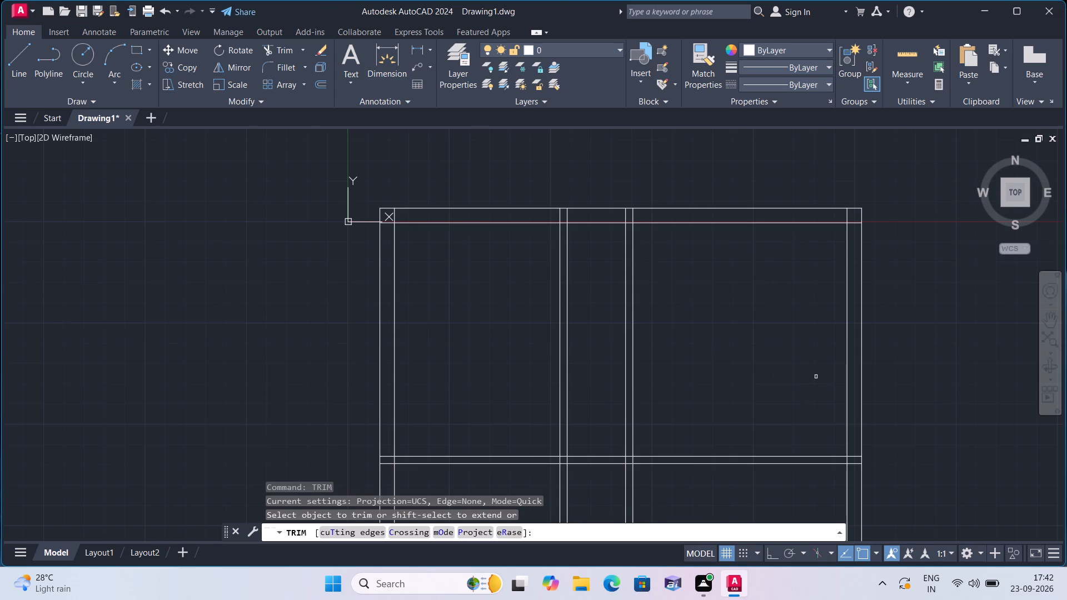
pyautogui.click(602, 223)
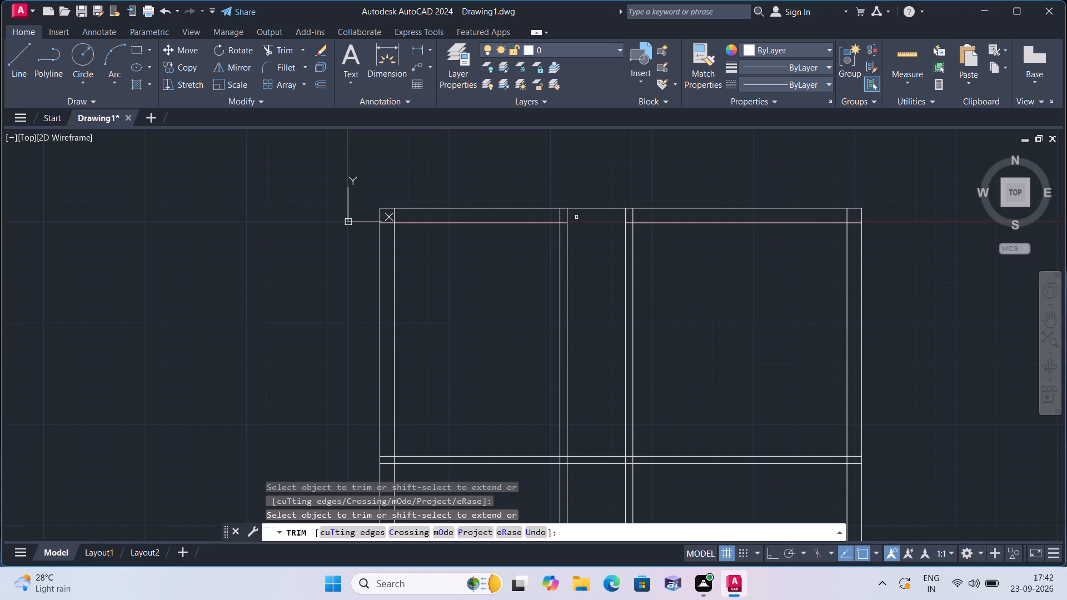
pyautogui.click(575, 217)
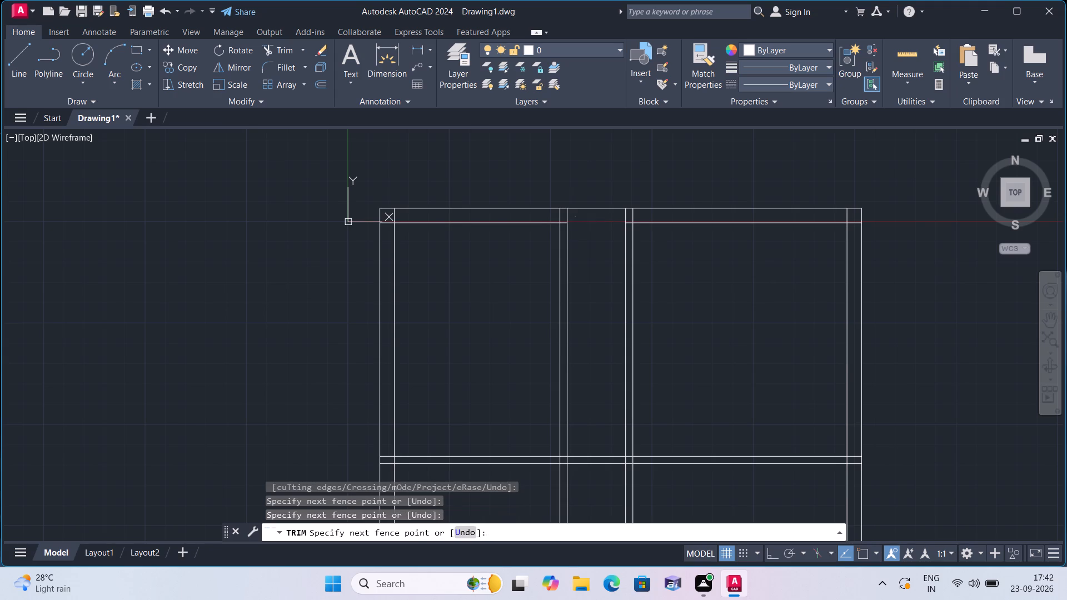
pyautogui.click(543, 217)
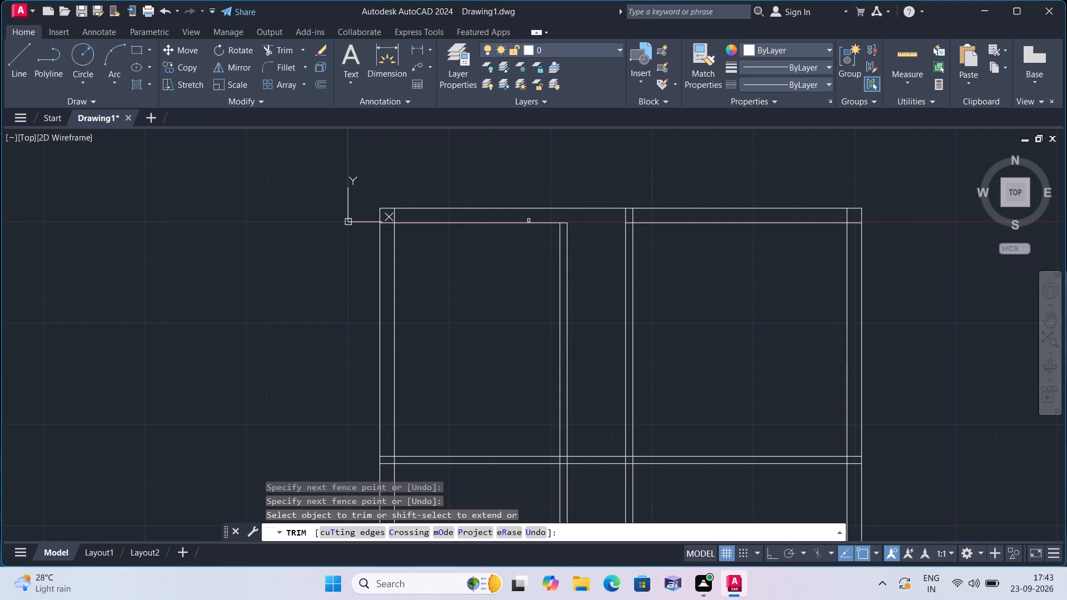
pyautogui.click(524, 221)
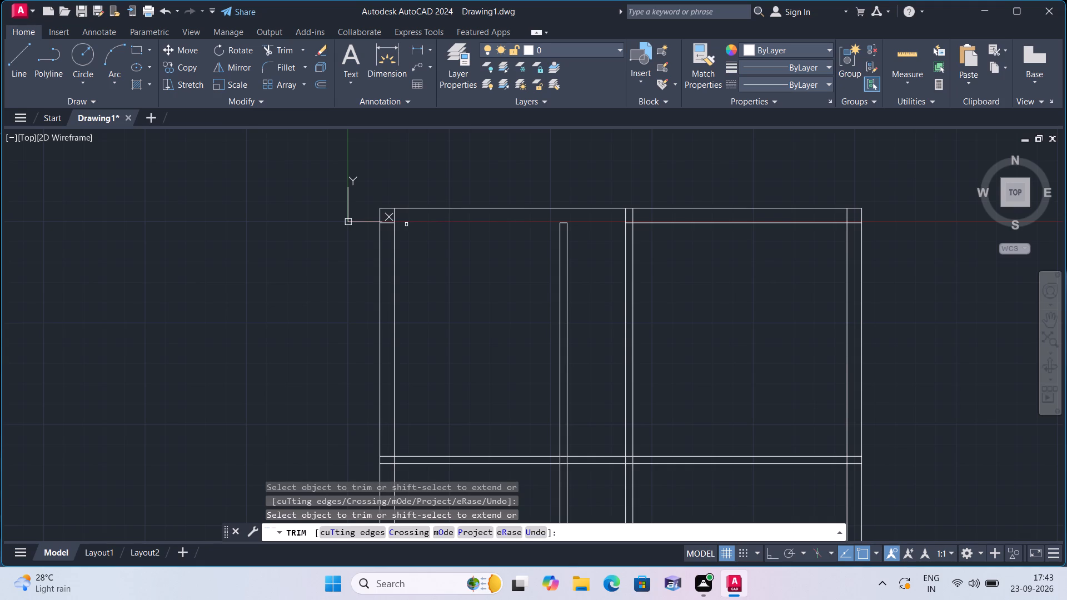
pyautogui.scroll(2, 395, 221)
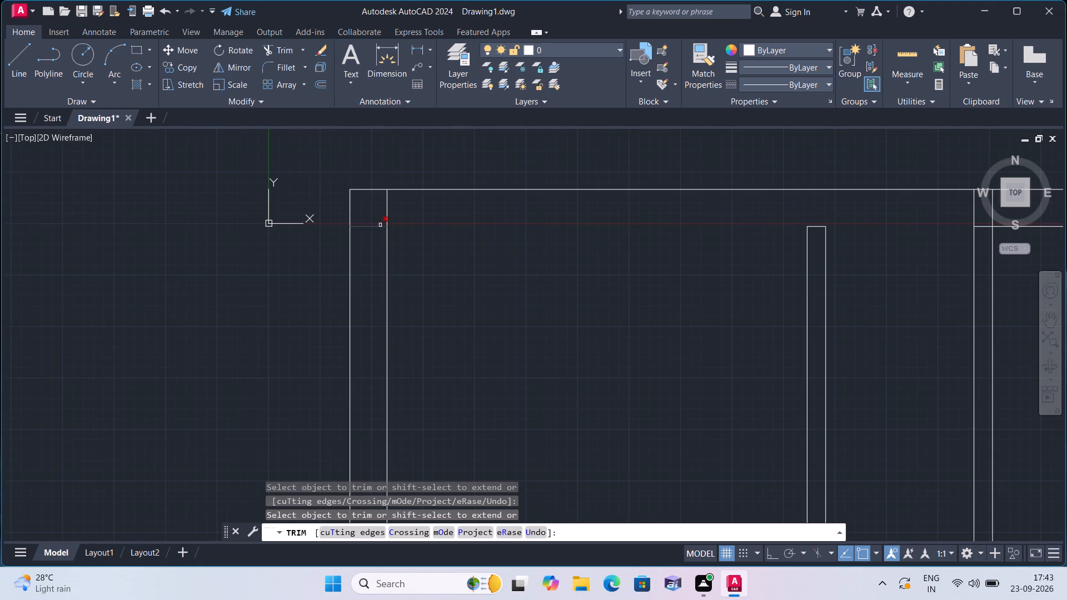
pyautogui.click(380, 225)
pyautogui.press('Escape')
# Offset the outer horizontal line of the top wall 4.5" downward.
pyautogui.write('offset 4.5"')
pyautogui.press('space')
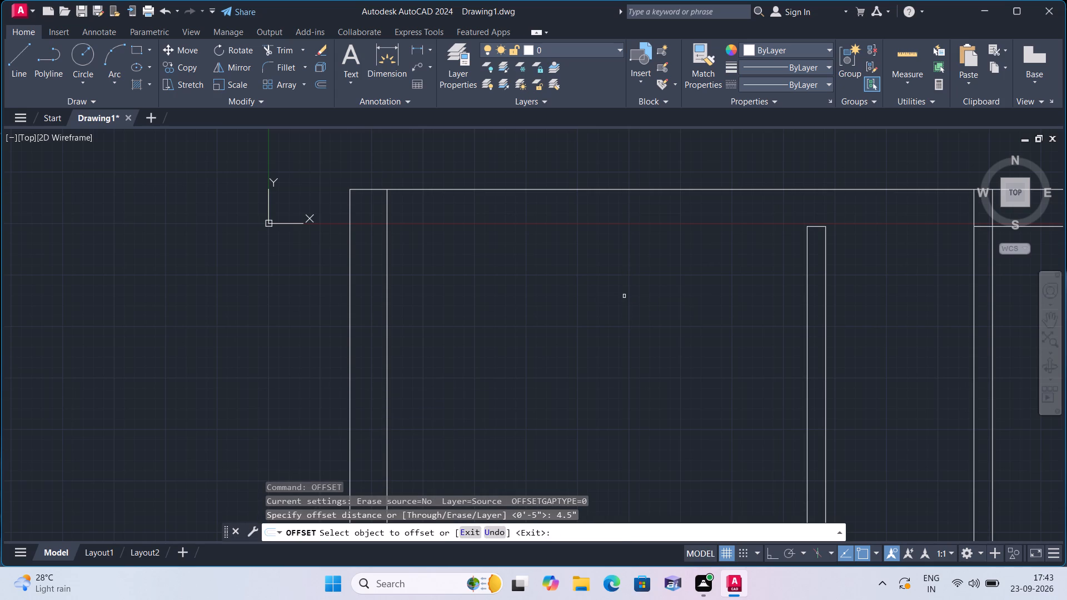
pyautogui.scroll(-1, 586, 217)
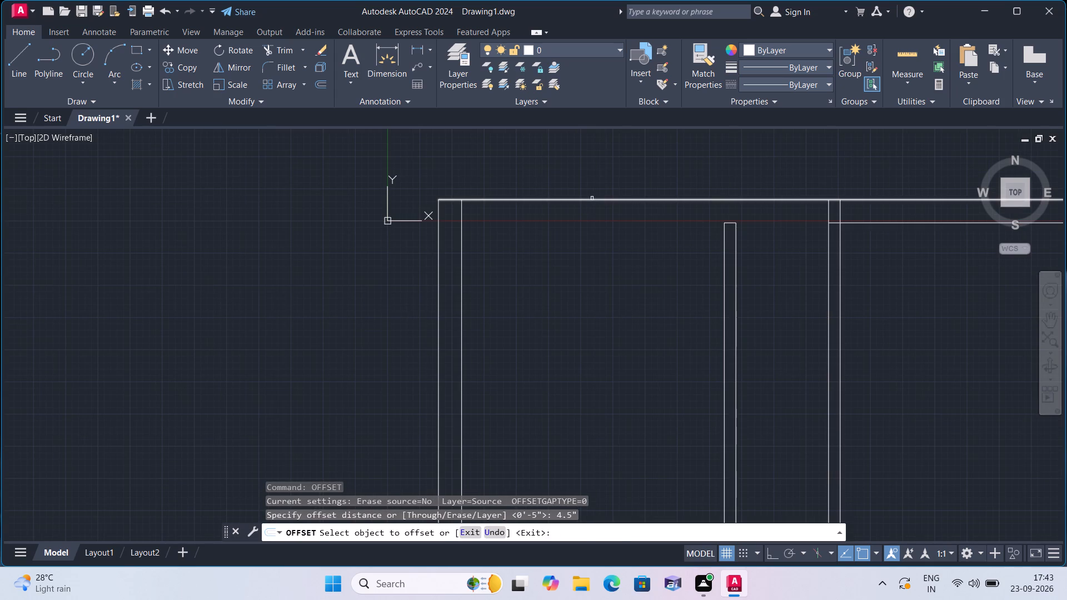
pyautogui.click(592, 198)
pyautogui.click(592, 228)
pyautogui.press('space')
# Trim the new 4.5" offset line from the second partition's left-hand line through to the right wall's outer line.
pyautogui.scroll(-1, 603, 253)
pyautogui.moveTo(602, 253); pyautogui.dragTo(488, 225, button='middle')
pyautogui.write('trim')
pyautogui.press('space')
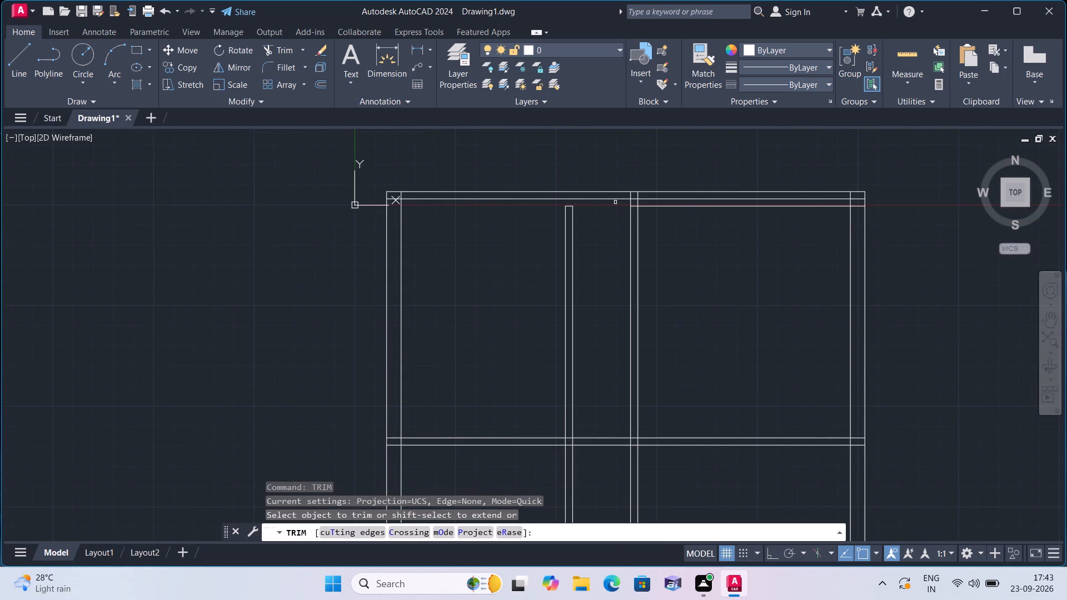
pyautogui.scroll(2, 617, 202)
pyautogui.click(654, 193)
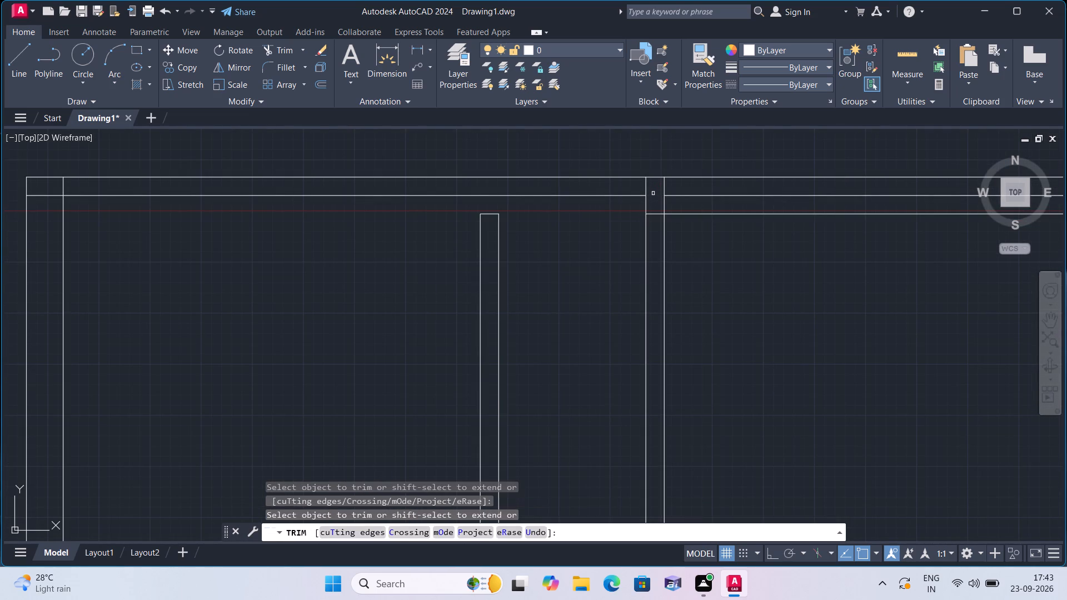
pyautogui.scroll(-2, 652, 196)
pyautogui.moveTo(630, 277); pyautogui.dragTo(611, 240, button='middle')
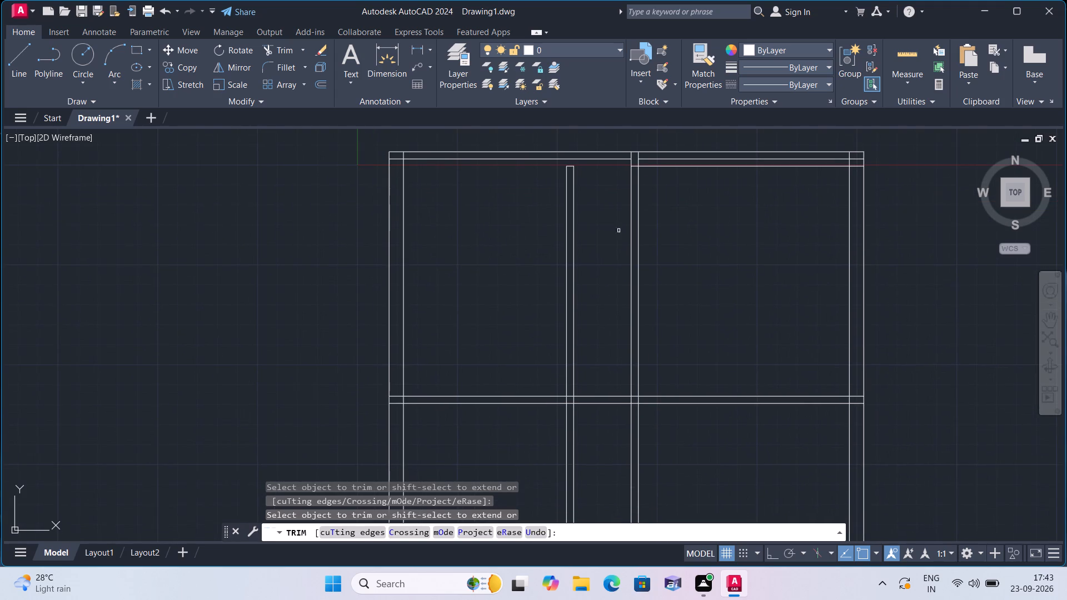
pyautogui.scroll(1, 710, 156)
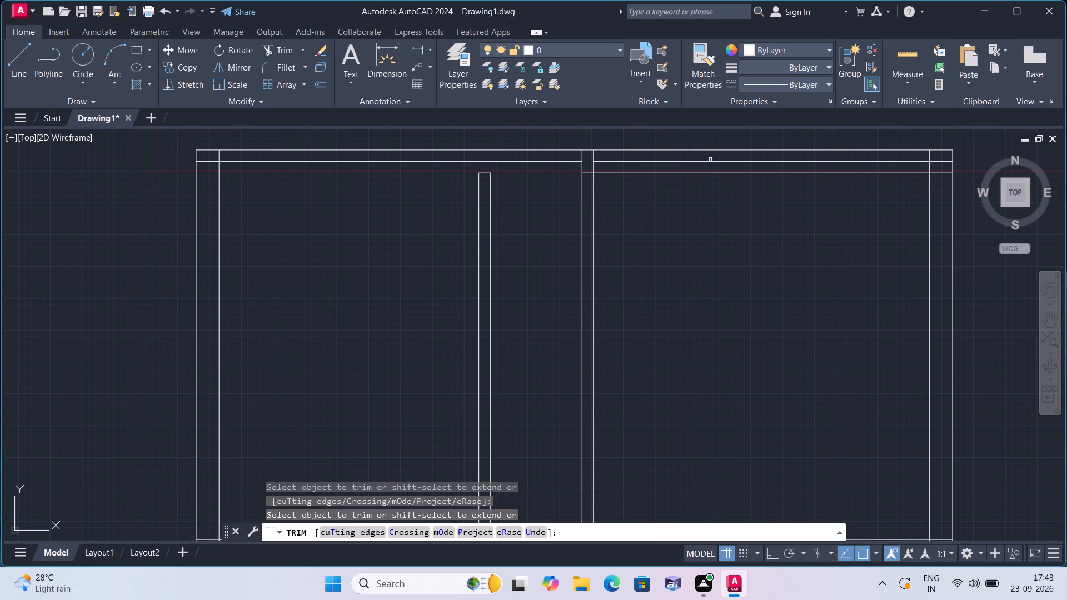
pyautogui.click(710, 163)
pyautogui.moveTo(770, 249); pyautogui.dragTo(769, 249, button='middle')
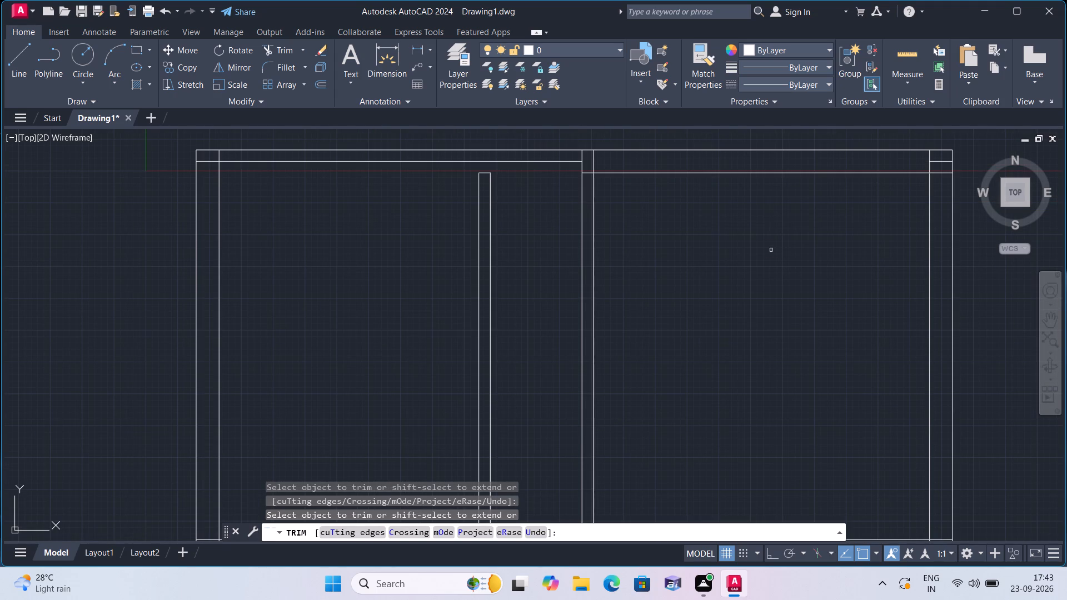
pyautogui.moveTo(769, 249); pyautogui.dragTo(741, 253, button='middle')
pyautogui.scroll(-1, 768, 249)
pyautogui.scroll(2, 820, 213)
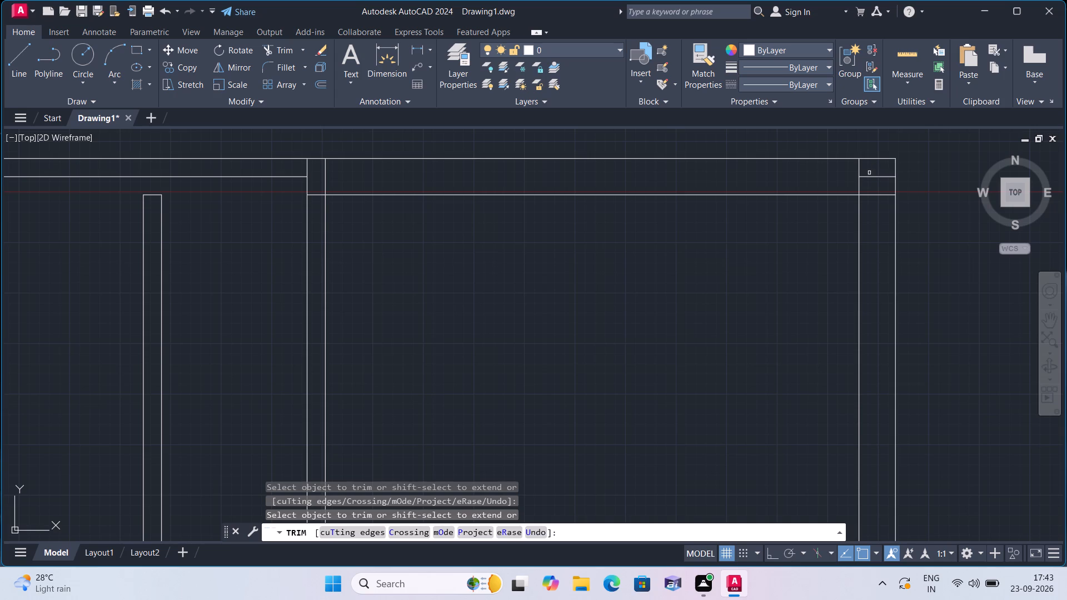
pyautogui.click(869, 173)
pyautogui.click(869, 187)
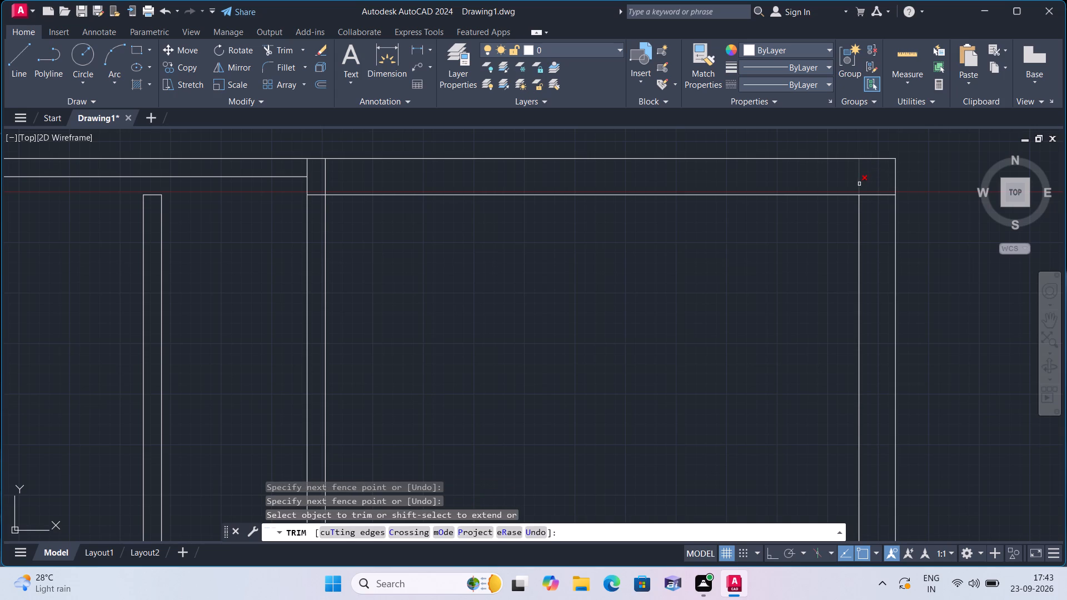
pyautogui.scroll(-3, 859, 181)
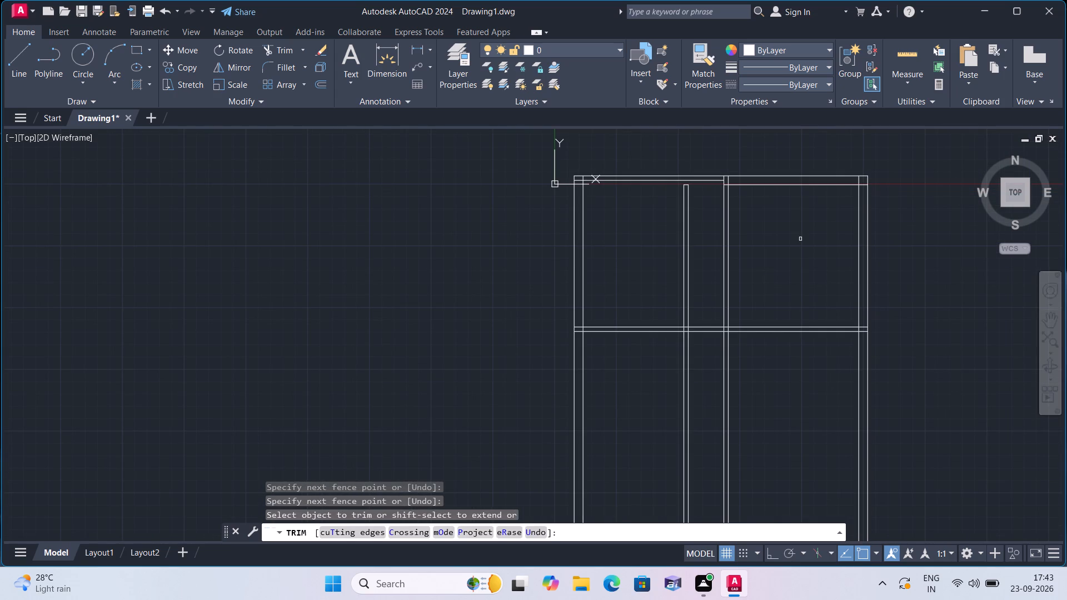
pyautogui.press('Escape')
# Offset the inner line of the 4.5" top wall section 2'5" downward.
pyautogui.press('o')
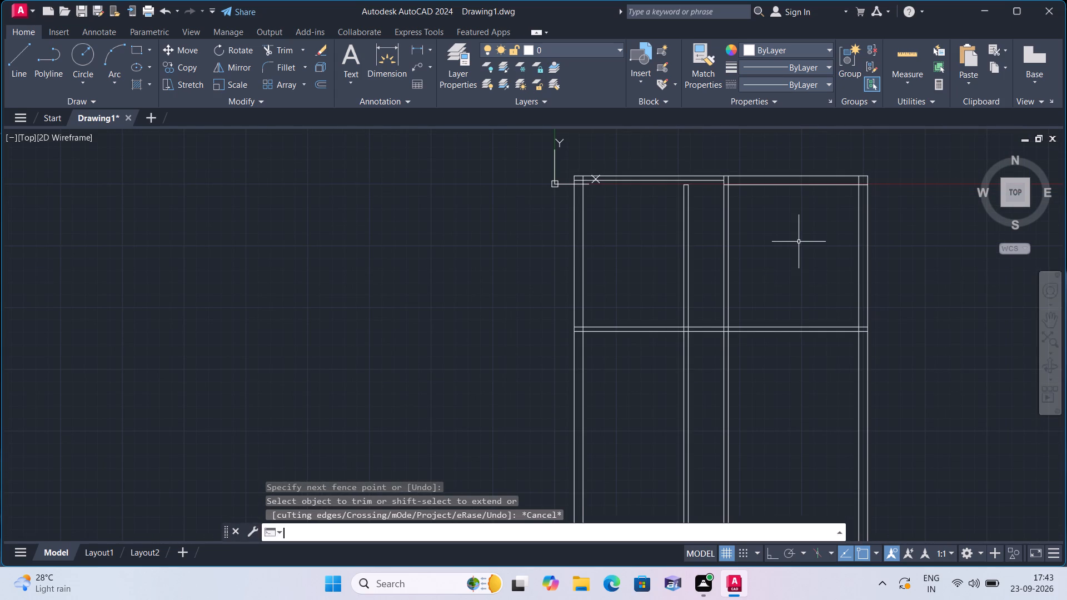
pyautogui.write('ffset')
pyautogui.press('space')
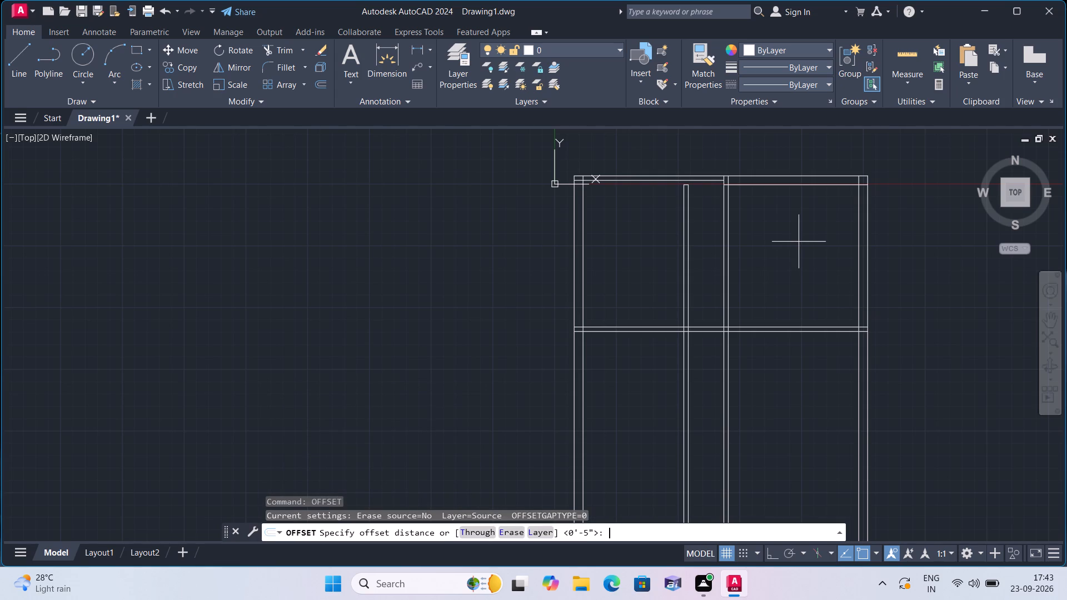
pyautogui.write('2\'5"')
pyautogui.press('space')
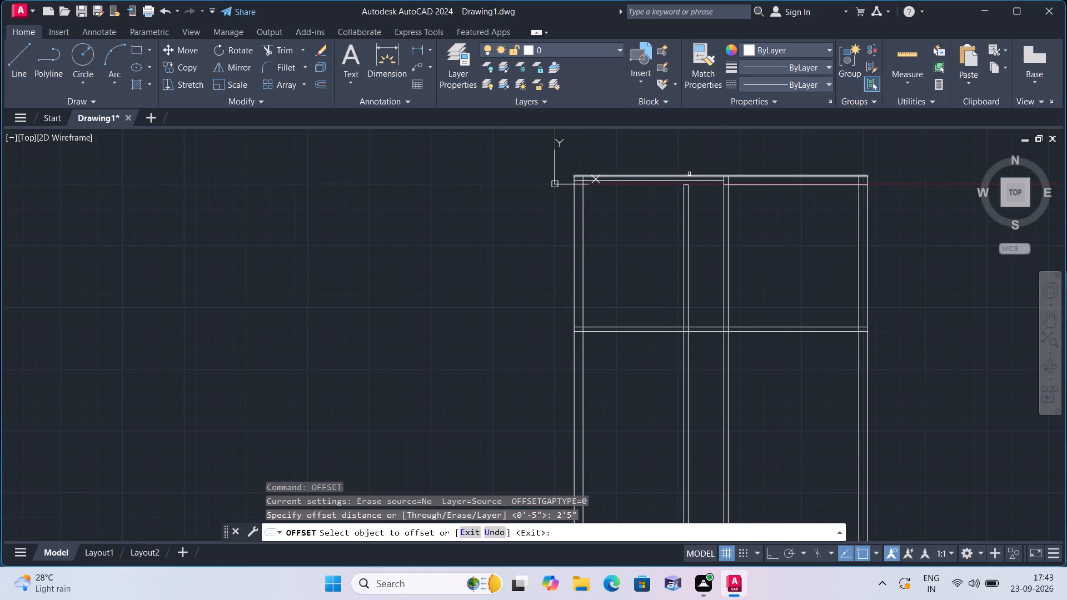
pyautogui.scroll(2, 689, 174)
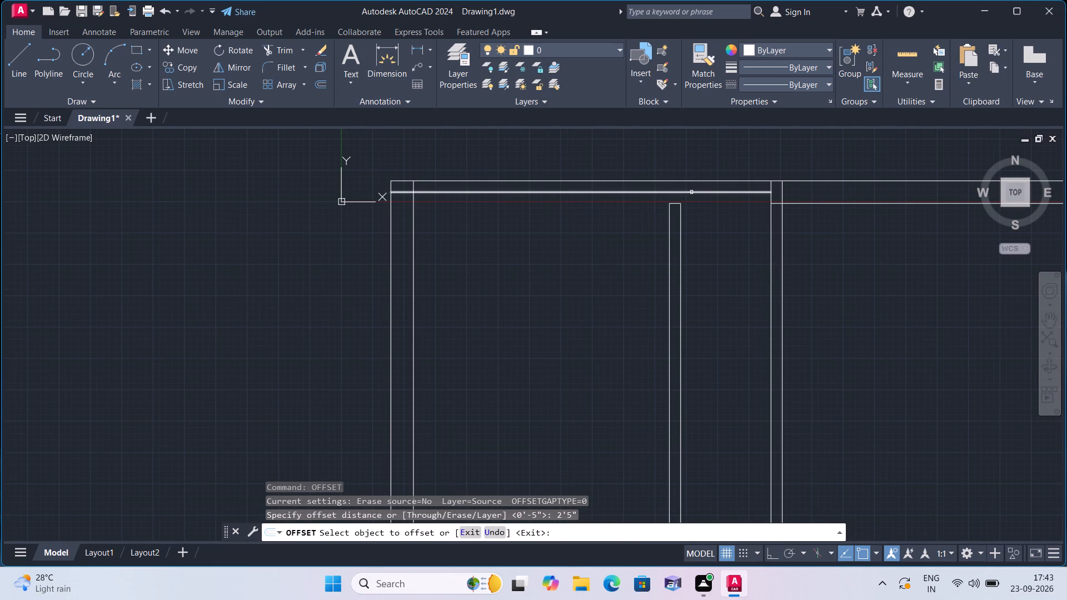
pyautogui.click(691, 191)
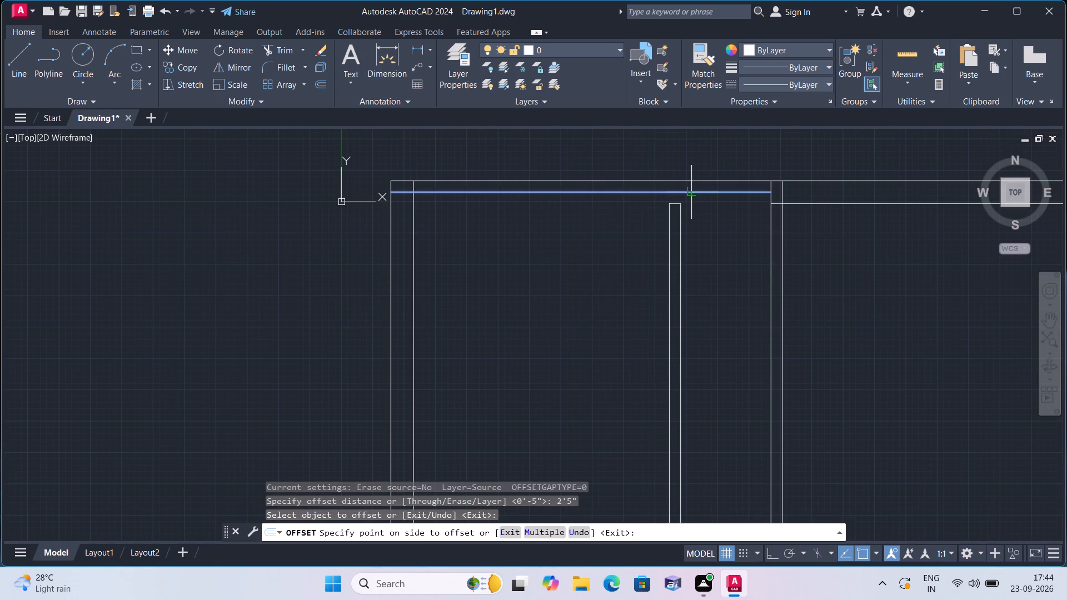
pyautogui.click(696, 224)
pyautogui.press('space')
# Offset the horizontal line 2'5" below the thin top wall another 9" downward to form a wall.
pyautogui.press('space')
pyautogui.write('9"')
pyautogui.press('space')
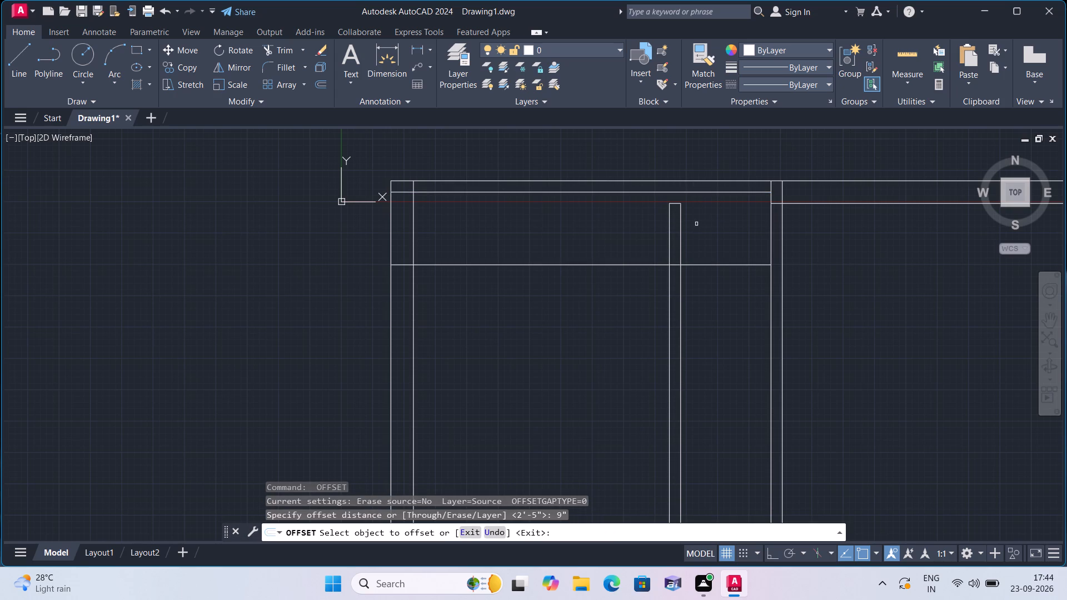
pyautogui.click(696, 263)
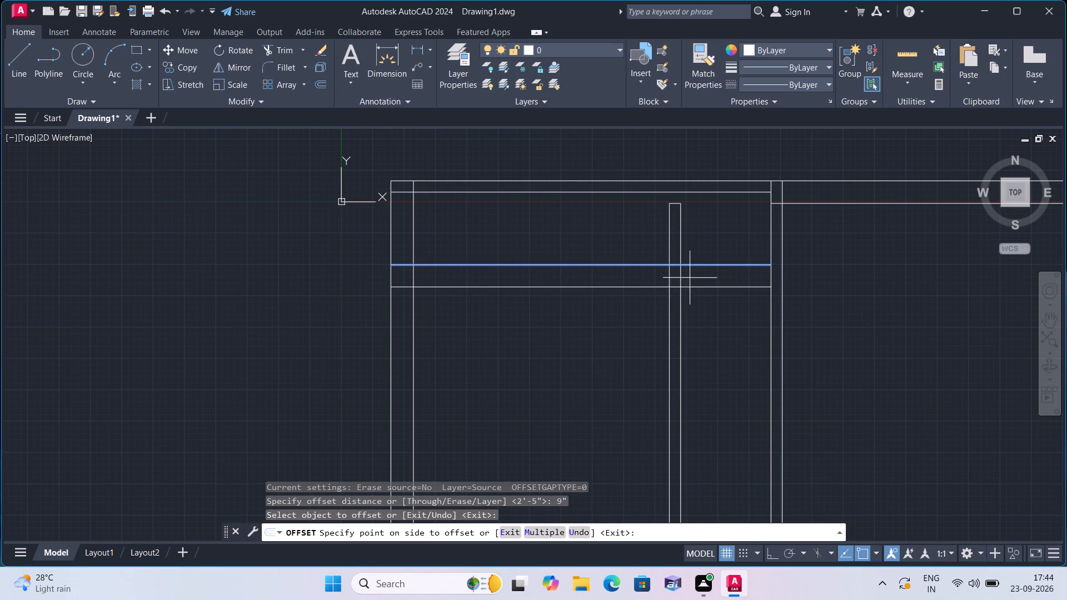
pyautogui.click(694, 302)
pyautogui.press('space')
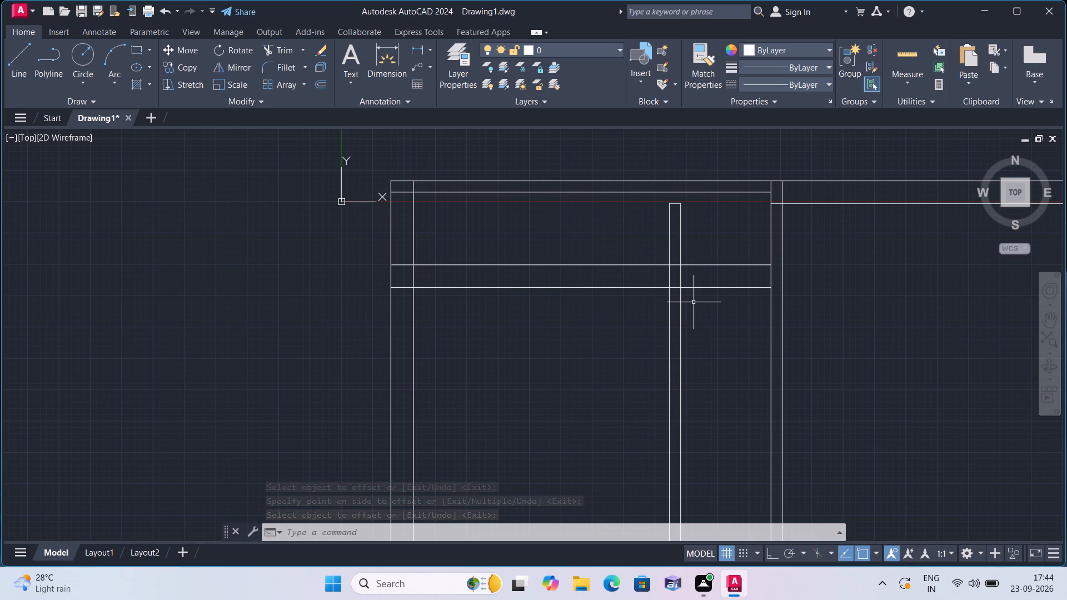
# Trim the first partition's two lines back to the underside of the new 9" horizontal wall and remove their leftover end cap.
pyautogui.write('trim')
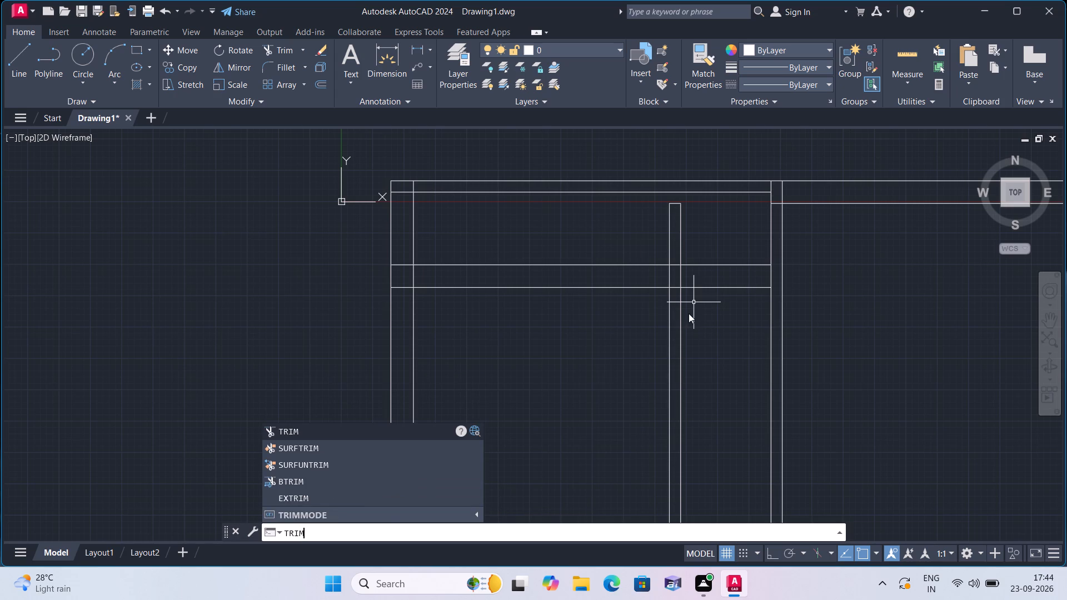
pyautogui.press('space')
pyautogui.click(691, 244)
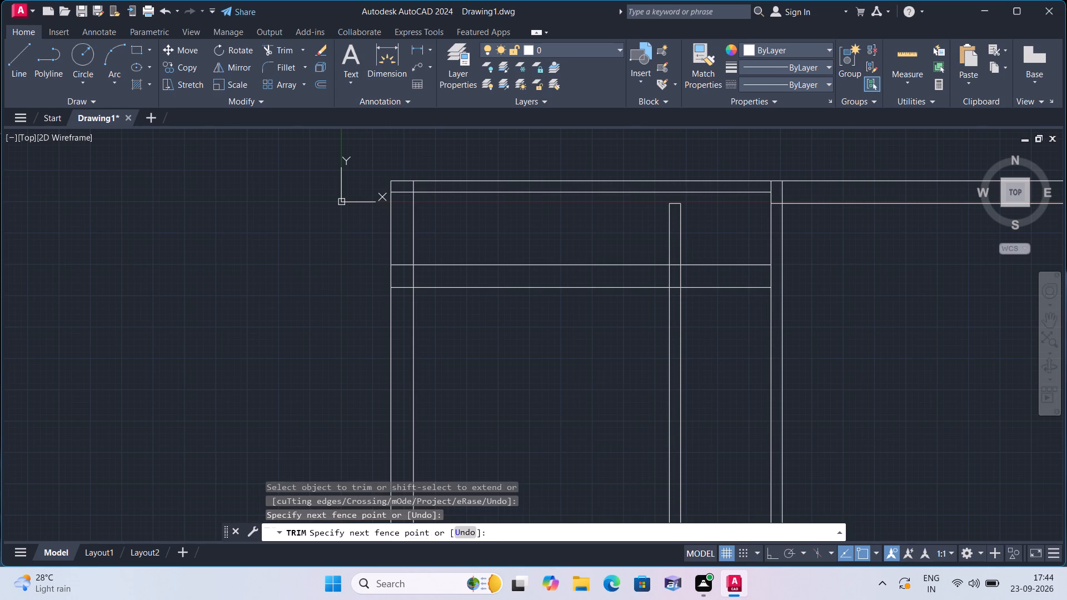
pyautogui.click(659, 241)
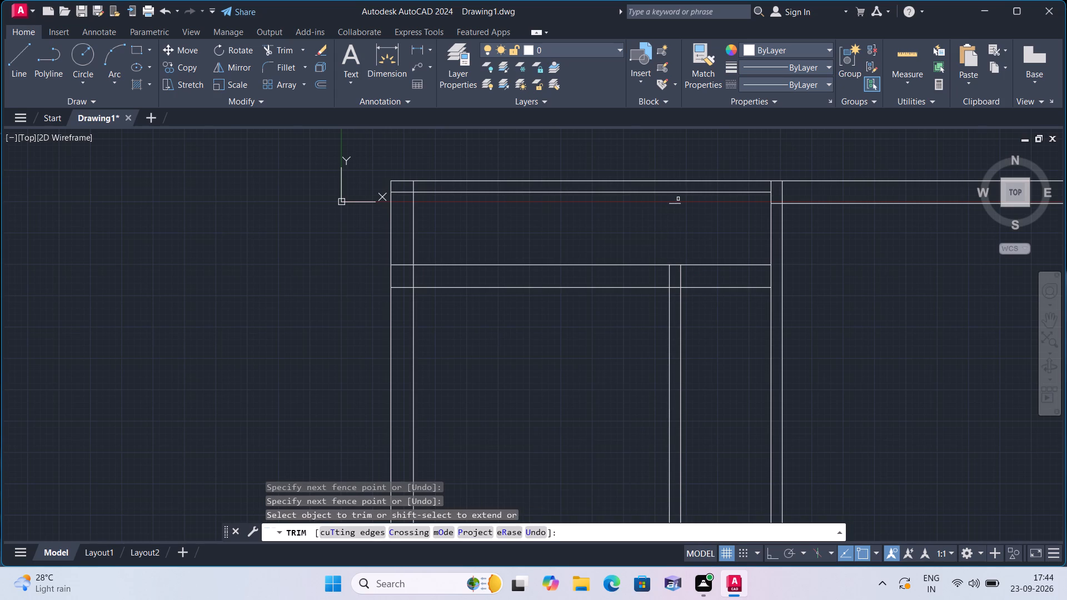
pyautogui.click(678, 202)
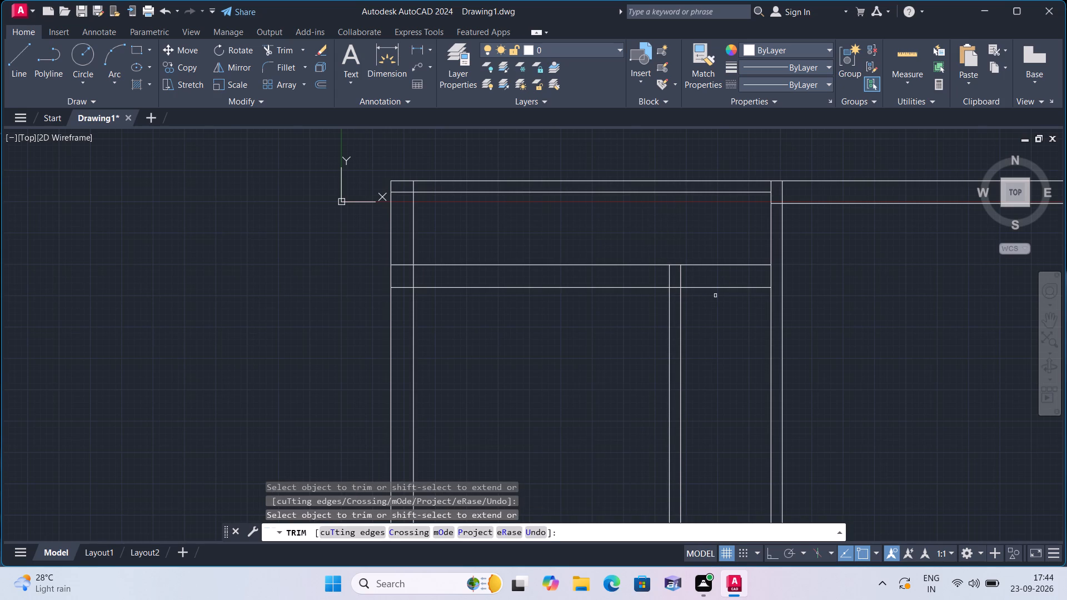
pyautogui.click(691, 279)
pyautogui.click(654, 278)
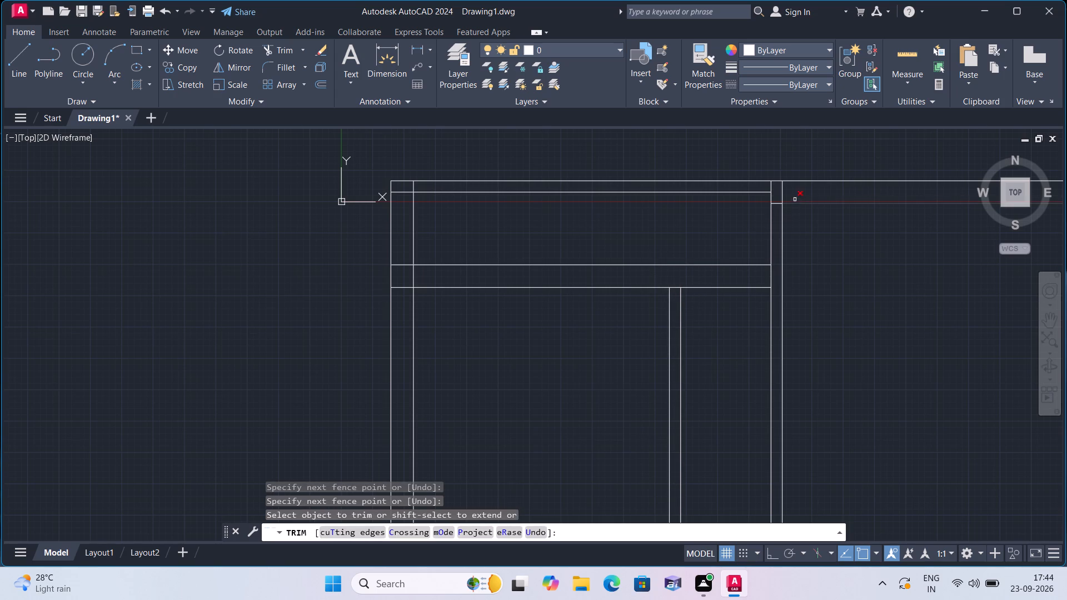
# Trim the second partition's right-hand line where it crosses the 9" top wall.
pyautogui.click(781, 190)
# Trim the overlapping inner wall lines at the top-left corner and at the left wall's junction with the new 9" horizontal wall.
pyautogui.scroll(-1, 782, 197)
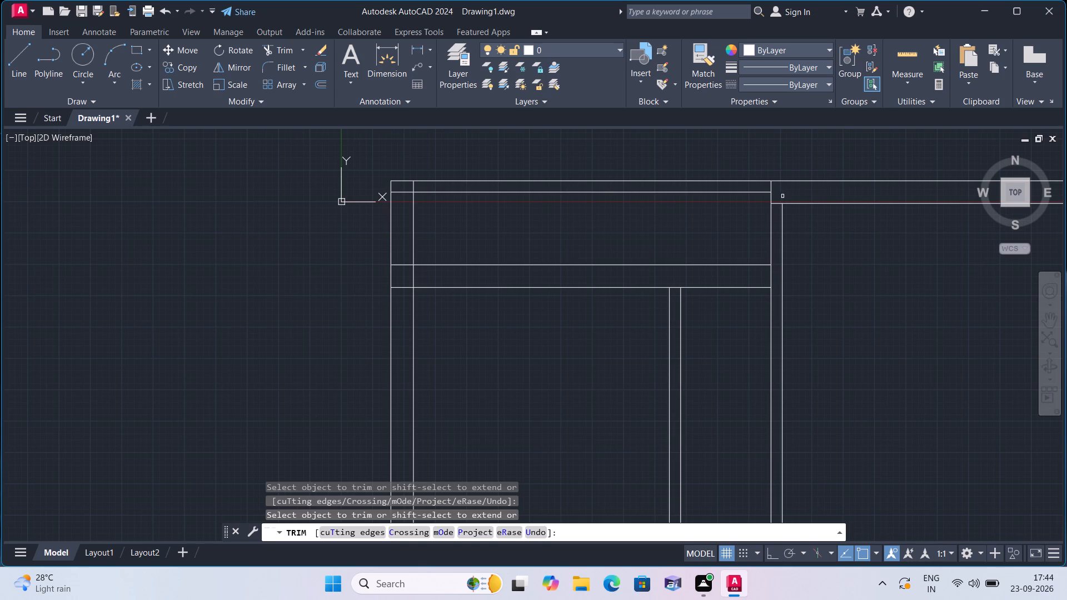
pyautogui.scroll(2, 532, 189)
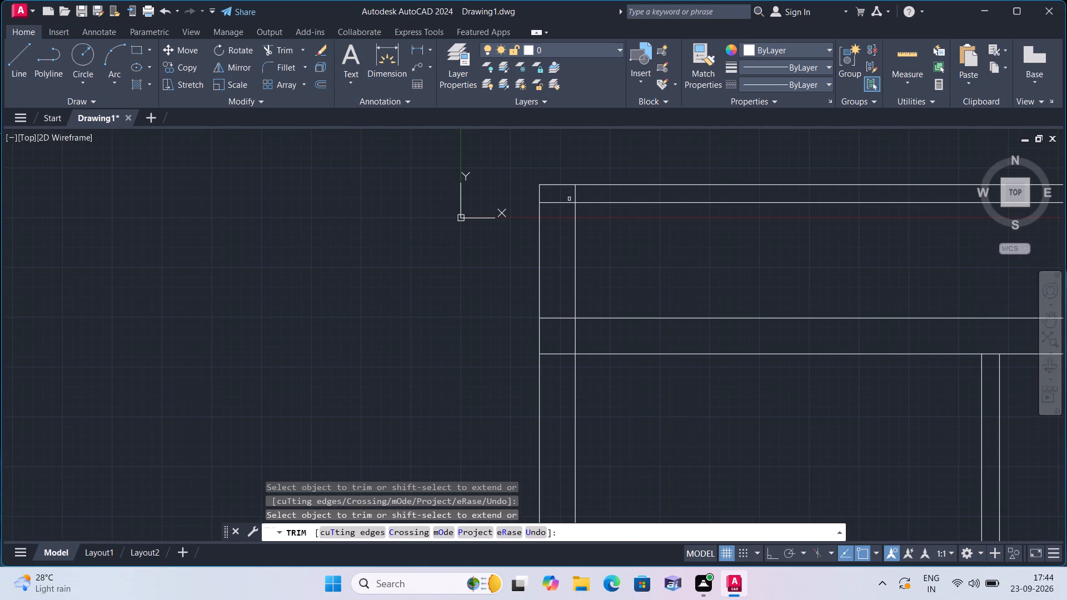
pyautogui.click(566, 201)
pyautogui.moveTo(615, 285); pyautogui.dragTo(611, 241, button='middle')
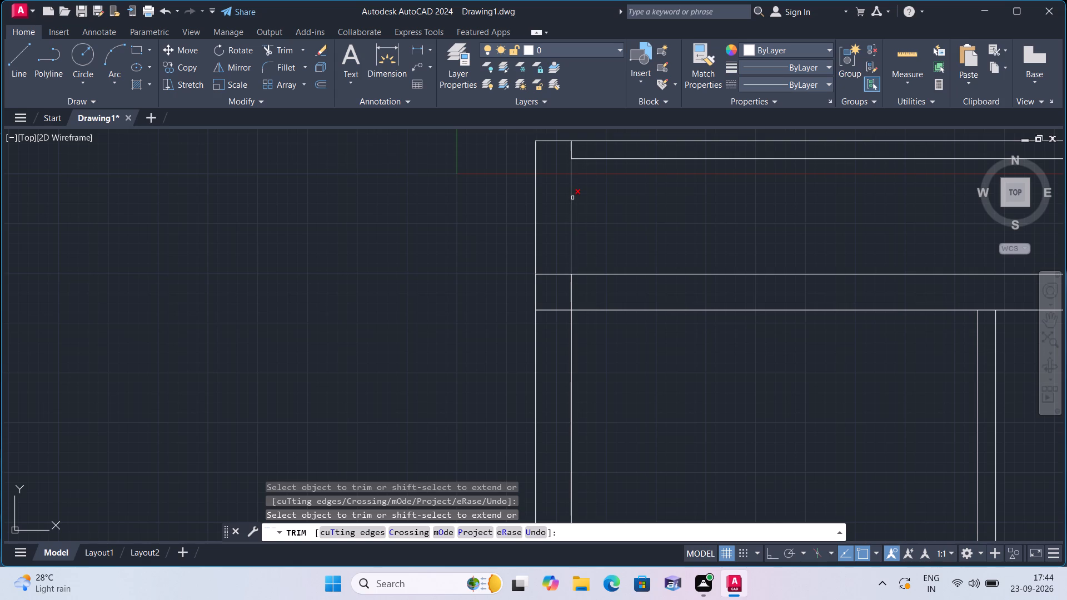
pyautogui.click(572, 198)
pyautogui.click(573, 149)
pyautogui.scroll(-2, 585, 176)
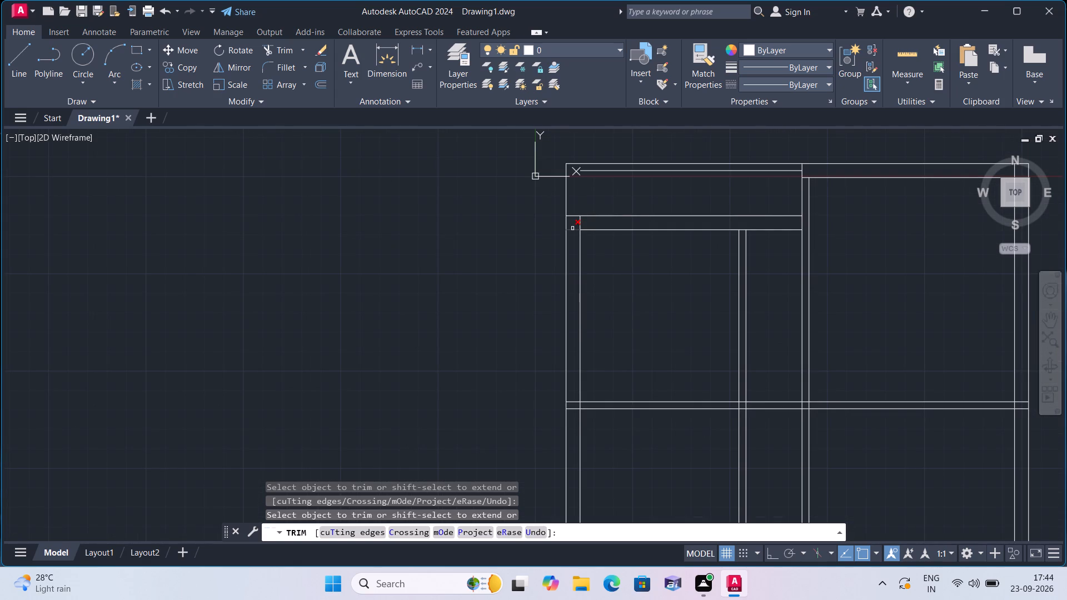
pyautogui.click(572, 228)
# Trim the overlapping inner lines of the top wall and right wall at the plan's top-right corner.
pyautogui.moveTo(652, 274); pyautogui.dragTo(571, 234, button='middle')
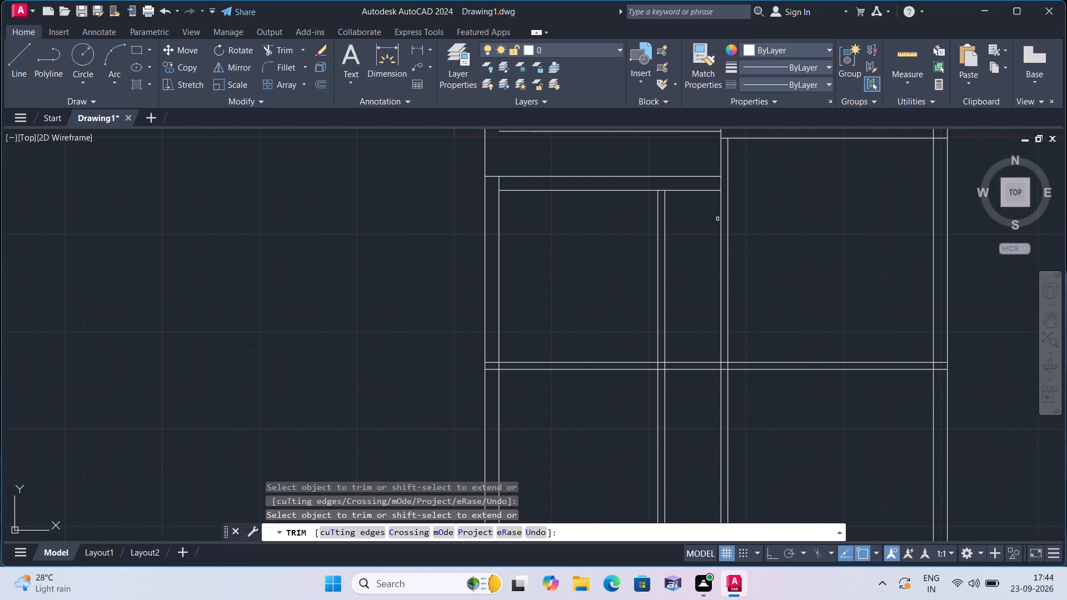
pyautogui.scroll(-1, 752, 218)
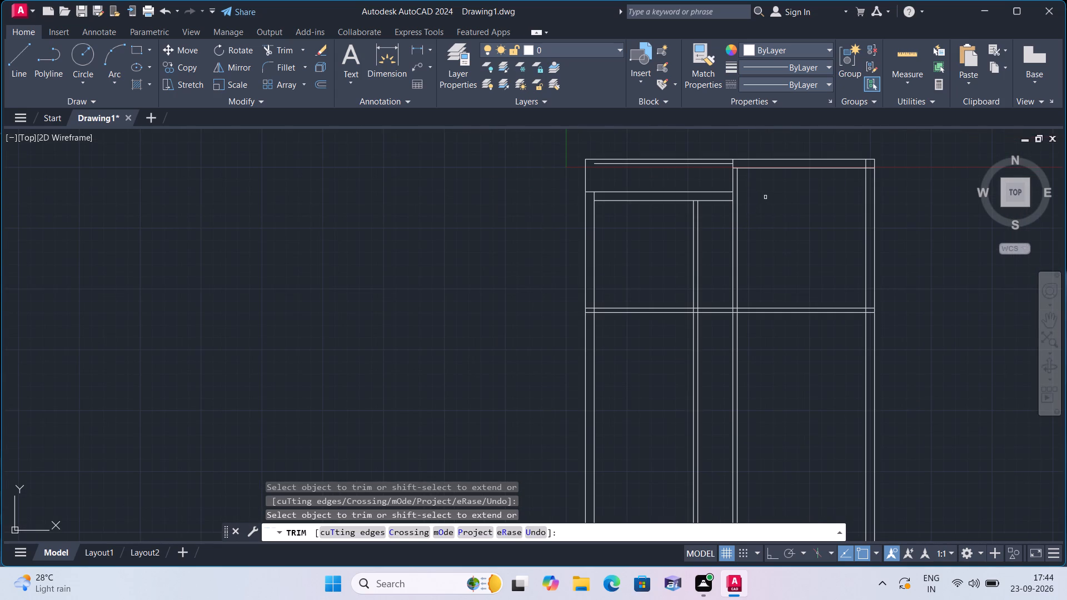
pyautogui.scroll(2, 859, 171)
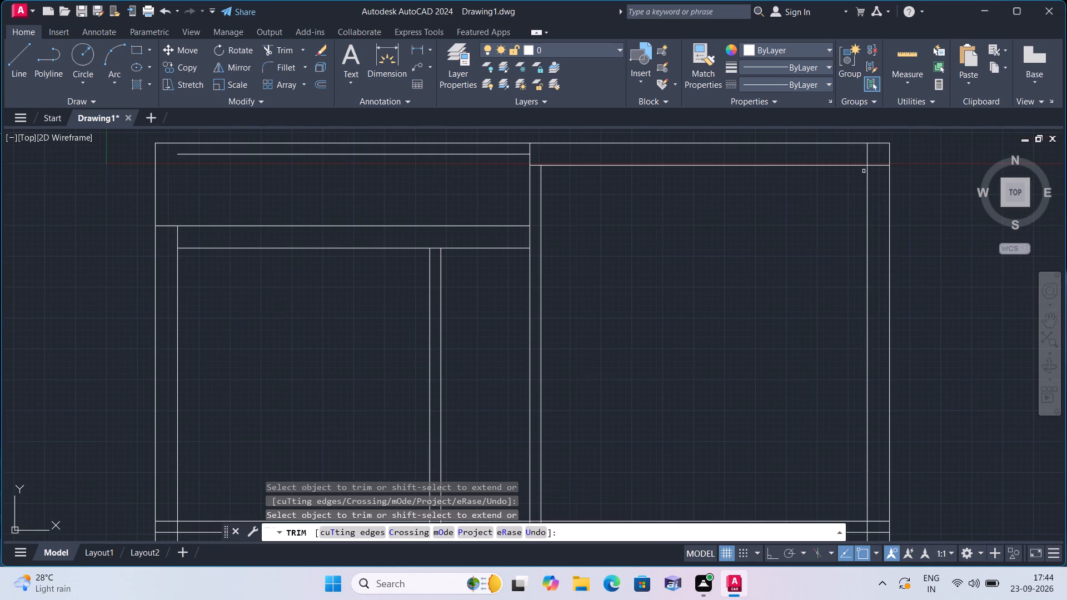
pyautogui.click(876, 169)
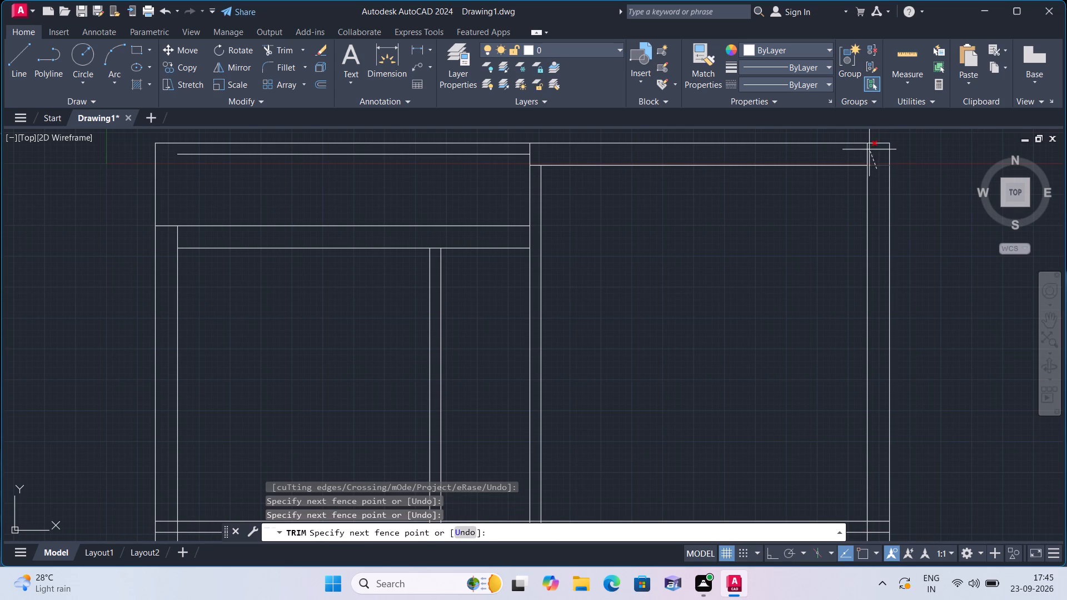
pyautogui.click(861, 152)
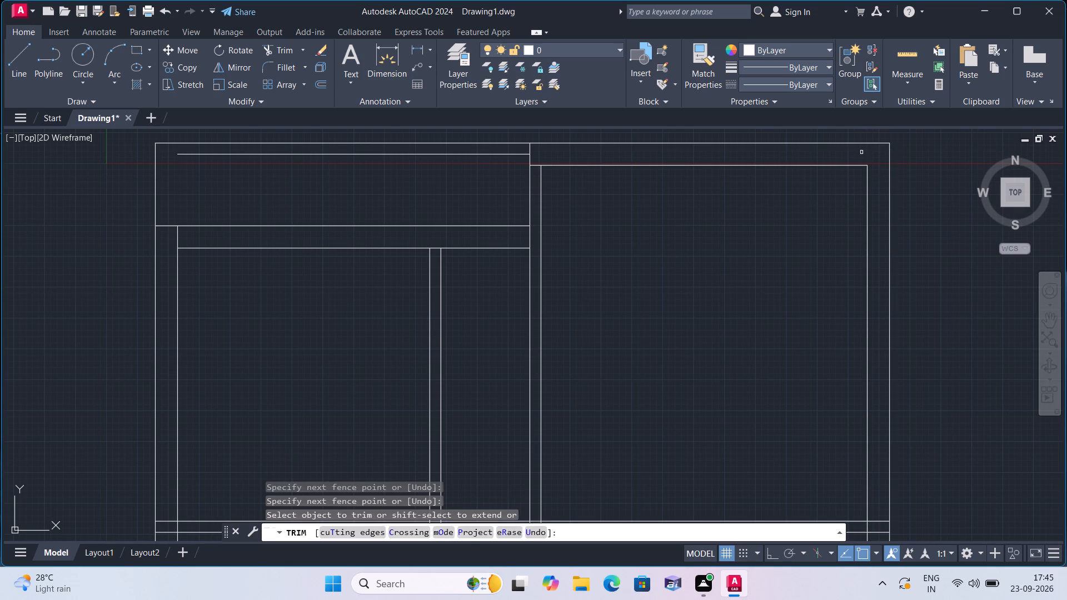
pyautogui.press('Escape')
# Offset the left wall's outer line 4.5" inward to the right.
pyautogui.scroll(-1, 715, 205)
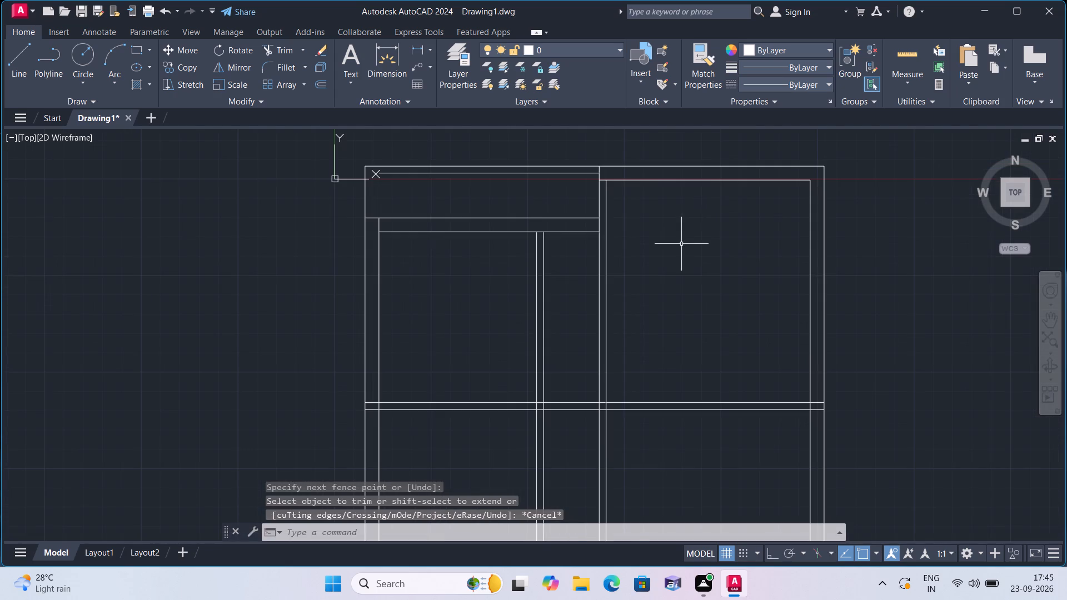
pyautogui.moveTo(681, 244); pyautogui.dragTo(715, 294, button='middle')
pyautogui.press('k')
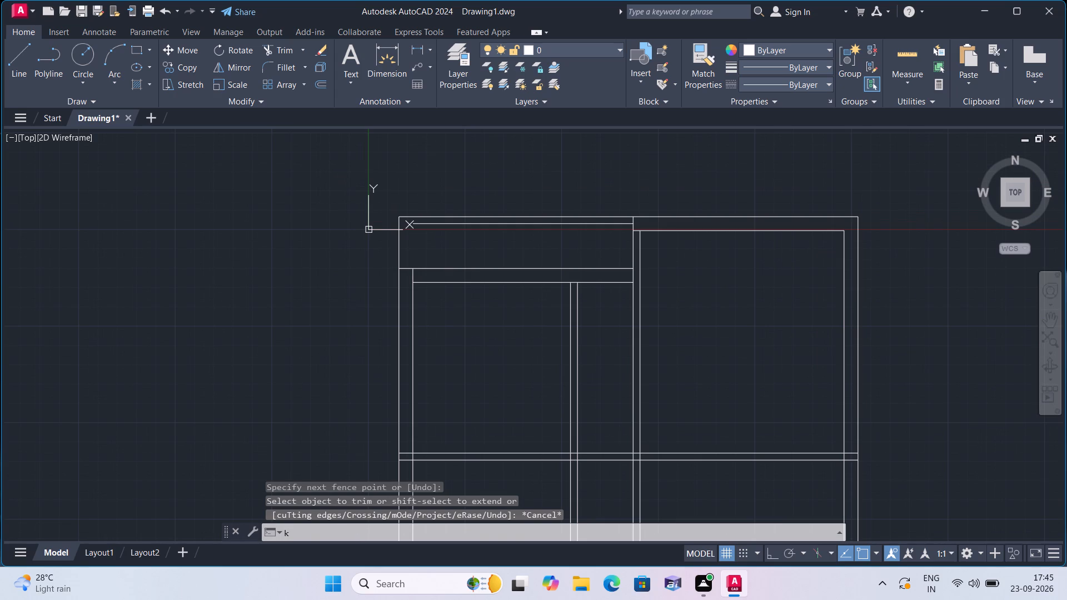
pyautogui.press('BackSpace')
pyautogui.write('offset')
pyautogui.press('space')
pyautogui.write('4.5"')
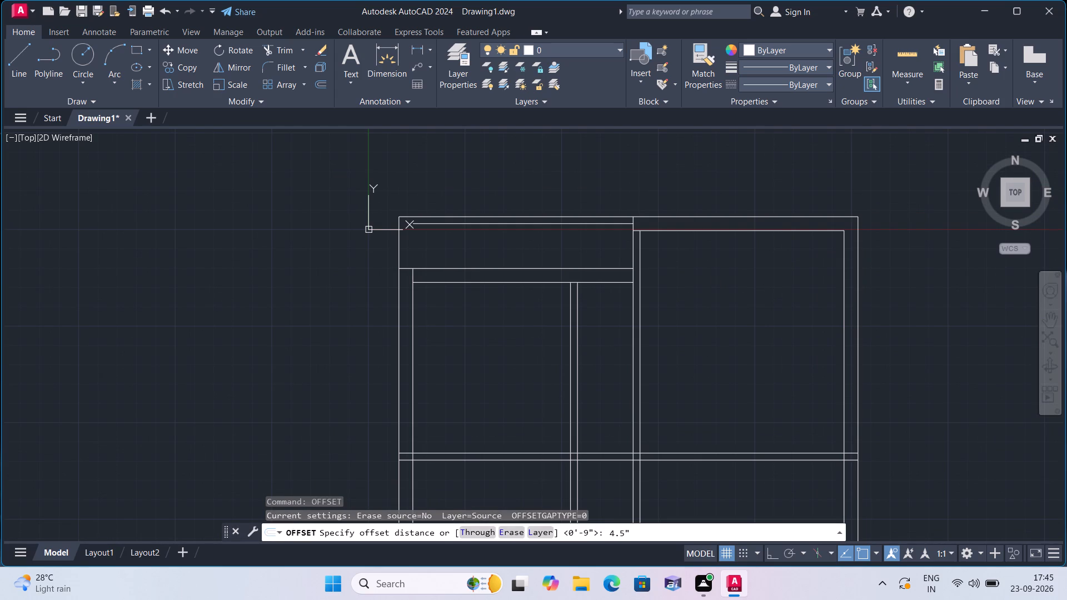
pyautogui.press('space')
pyautogui.scroll(2, 453, 238)
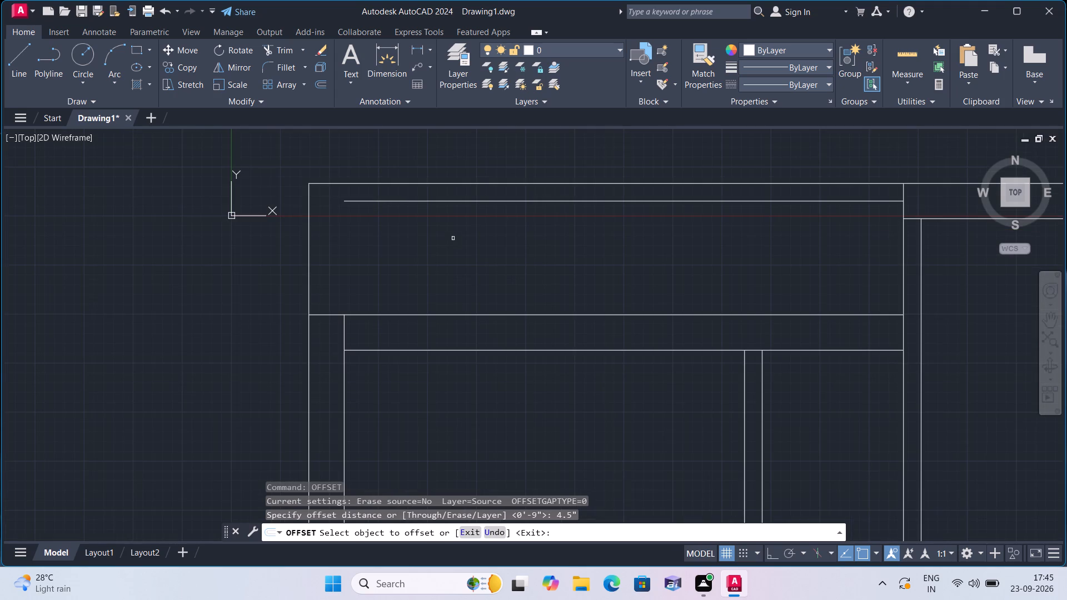
pyautogui.click(309, 220)
pyautogui.click(321, 227)
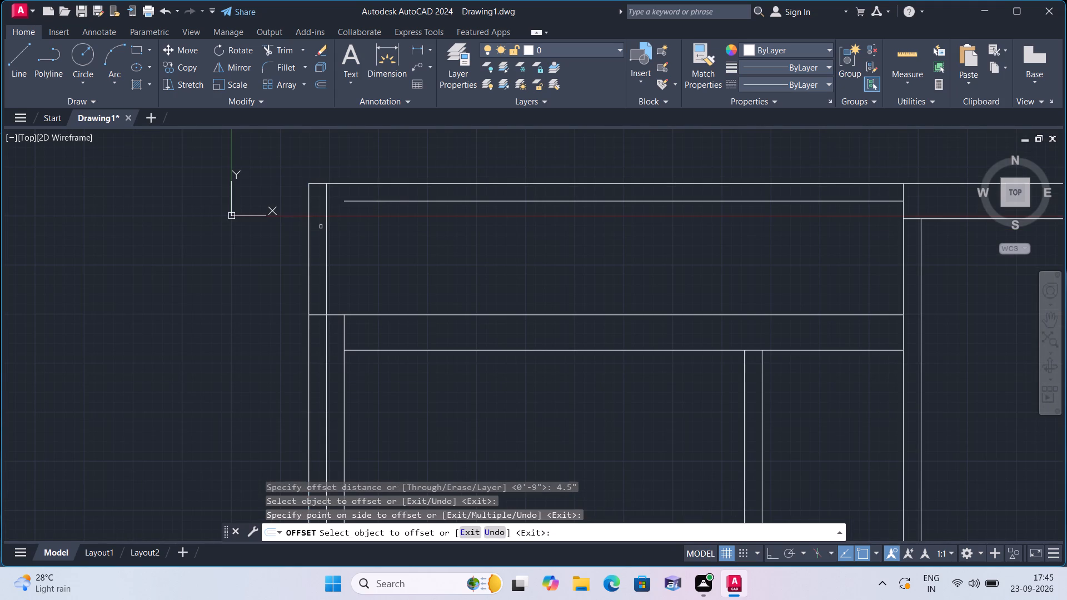
pyautogui.press('Escape')
# Trim the new 4.5" offset line below the upper line of the 9" horizontal wall.
pyautogui.write('tr')
pyautogui.write('im')
pyautogui.press('space')
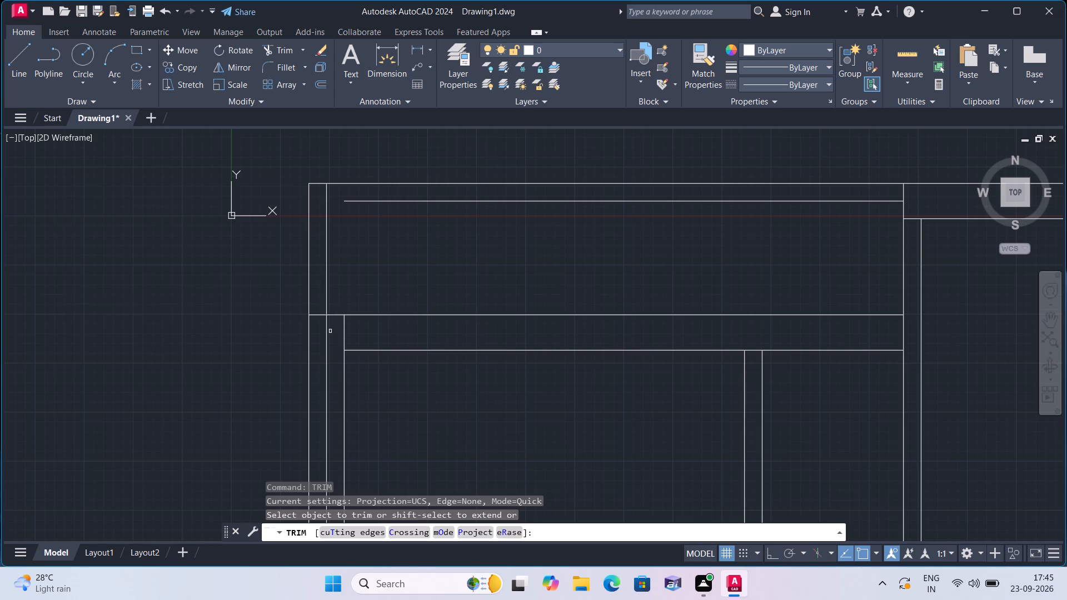
pyautogui.click(327, 329)
pyautogui.press('Escape')
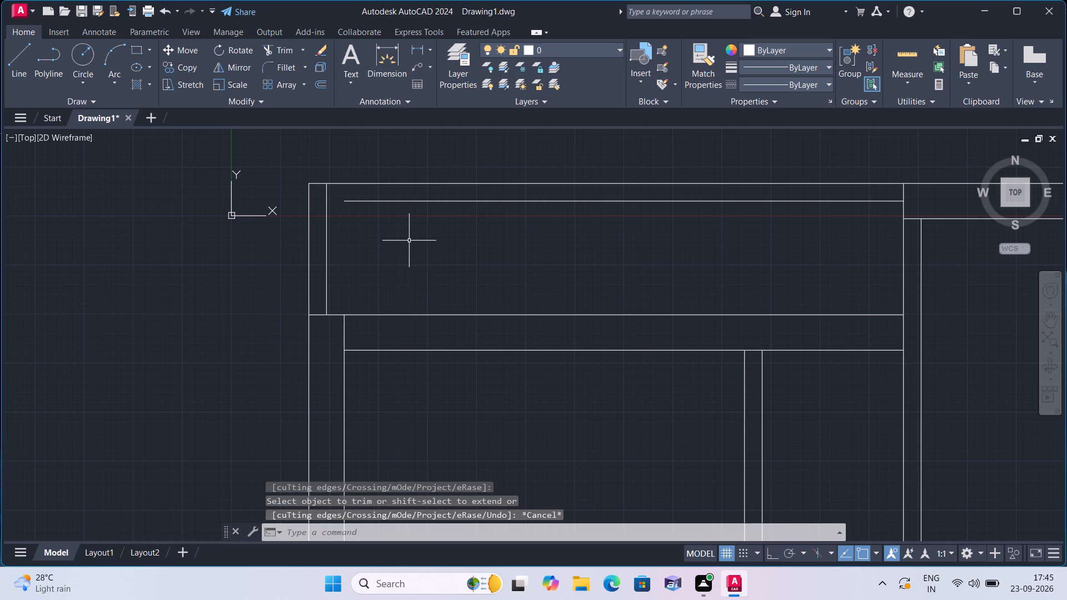
# Extend the inner line of the 4.5" top wall to the new inner line of the thin left wall.
pyautogui.write('exten')
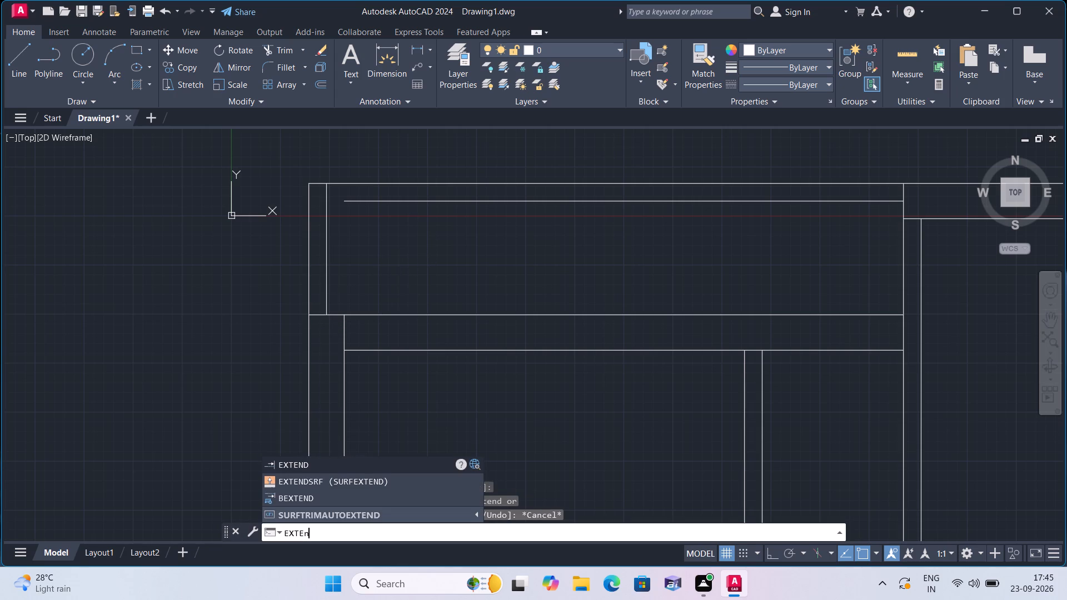
pyautogui.write('d')
pyautogui.press('space')
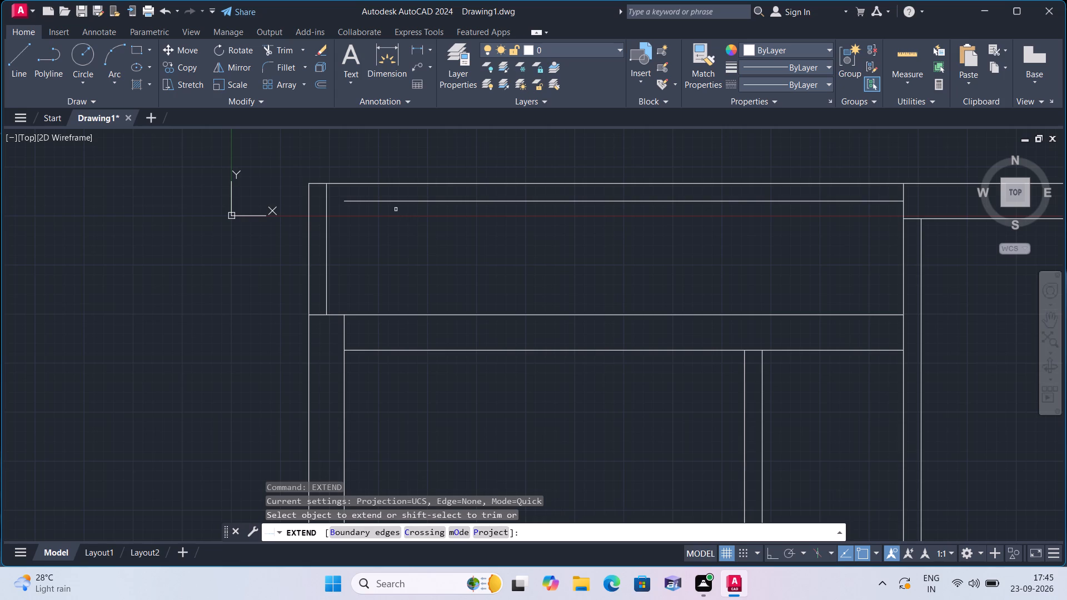
pyautogui.click(359, 201)
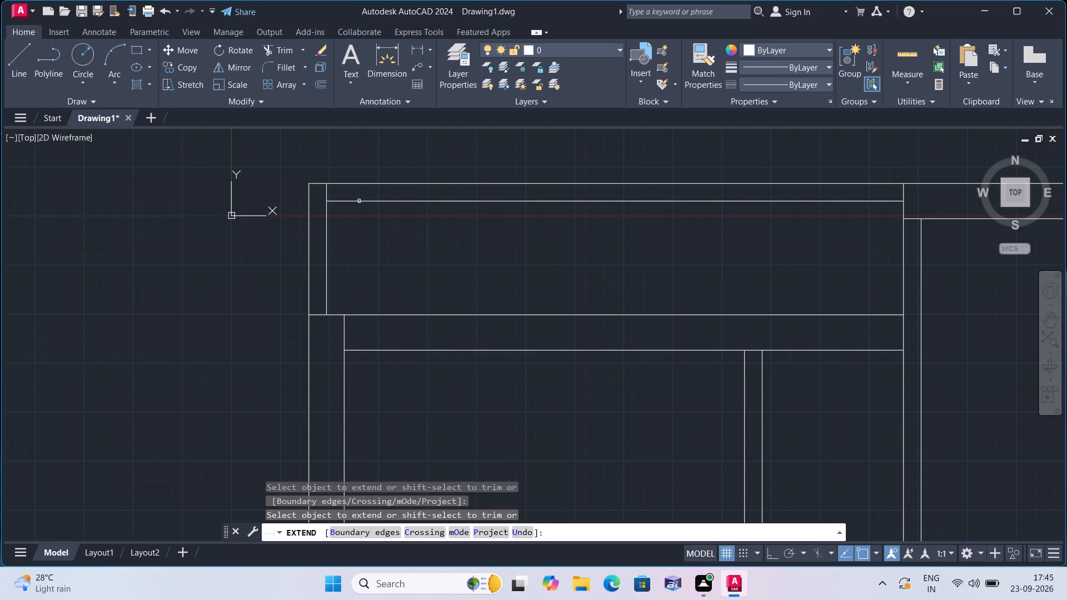
pyautogui.press('Escape')
# Offset the lower line of the 9" horizontal wall 4' downward into the rooms below.
pyautogui.scroll(-1, 359, 201)
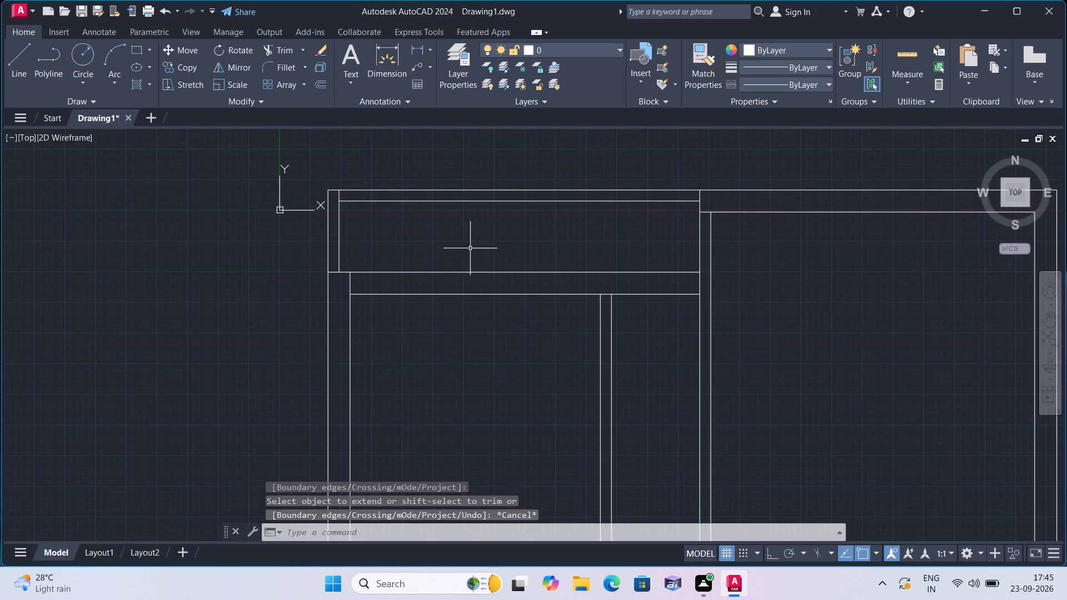
pyautogui.moveTo(791, 272); pyautogui.dragTo(784, 267, button='middle')
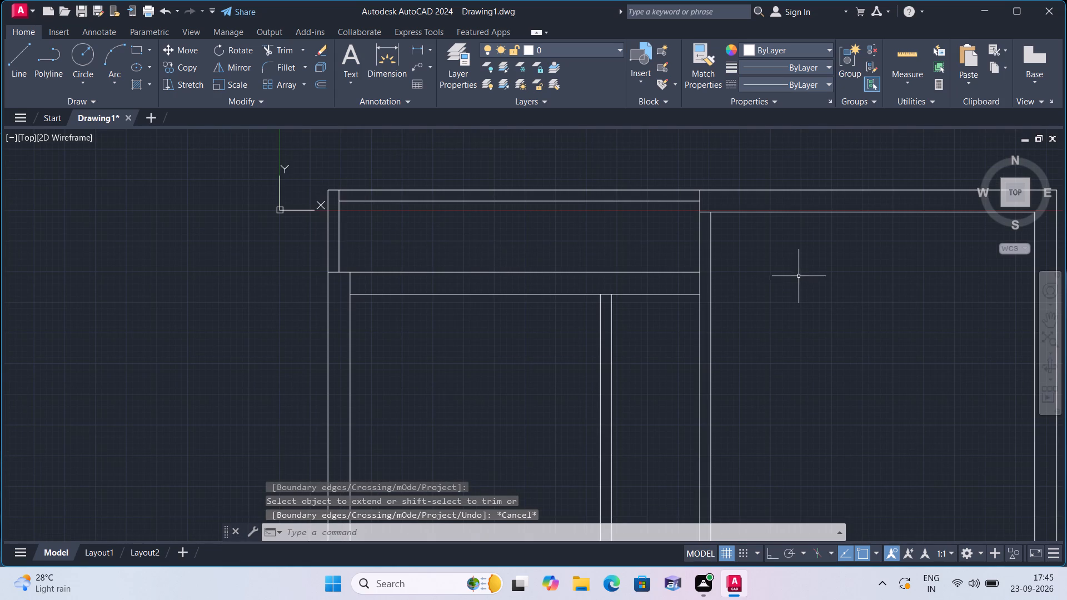
pyautogui.click(784, 268)
pyautogui.moveTo(784, 267); pyautogui.dragTo(756, 212, button='middle')
pyautogui.scroll(-1, 772, 255)
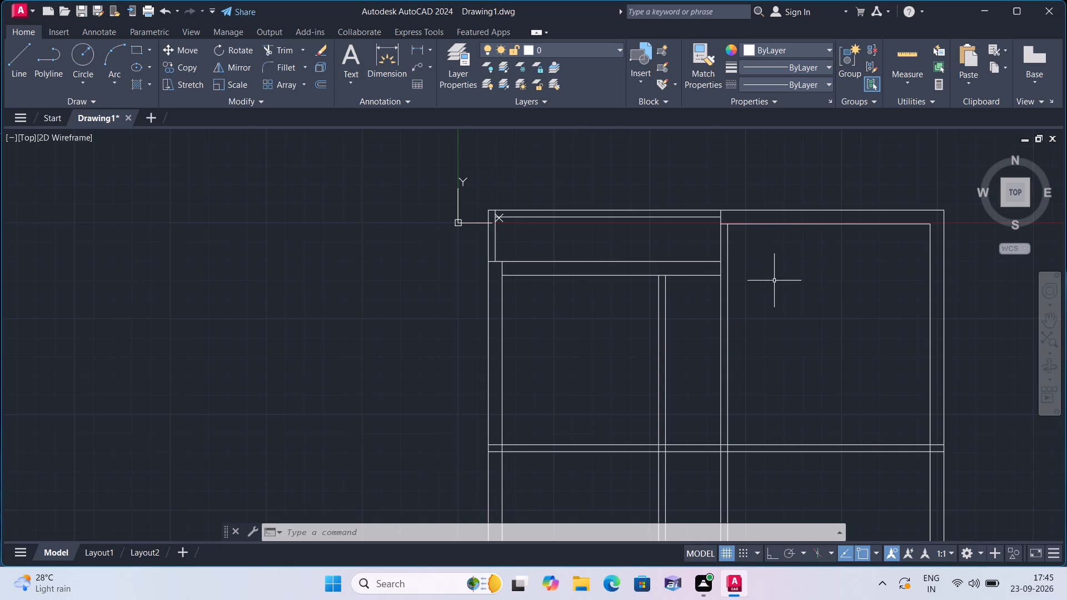
pyautogui.moveTo(786, 310); pyautogui.dragTo(780, 288, button='middle')
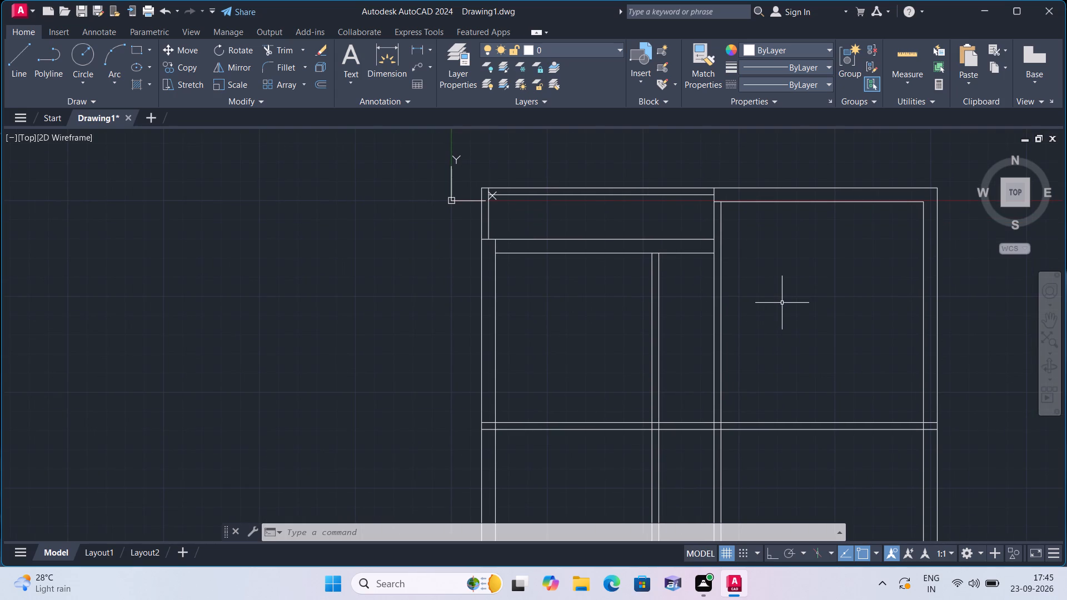
pyautogui.write('offset')
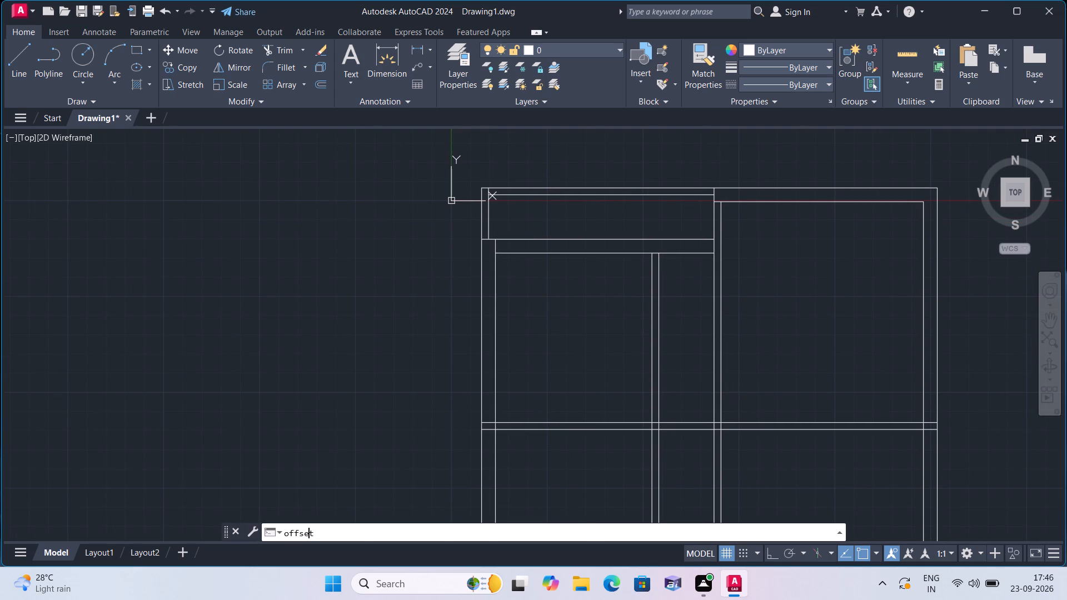
pyautogui.press('space')
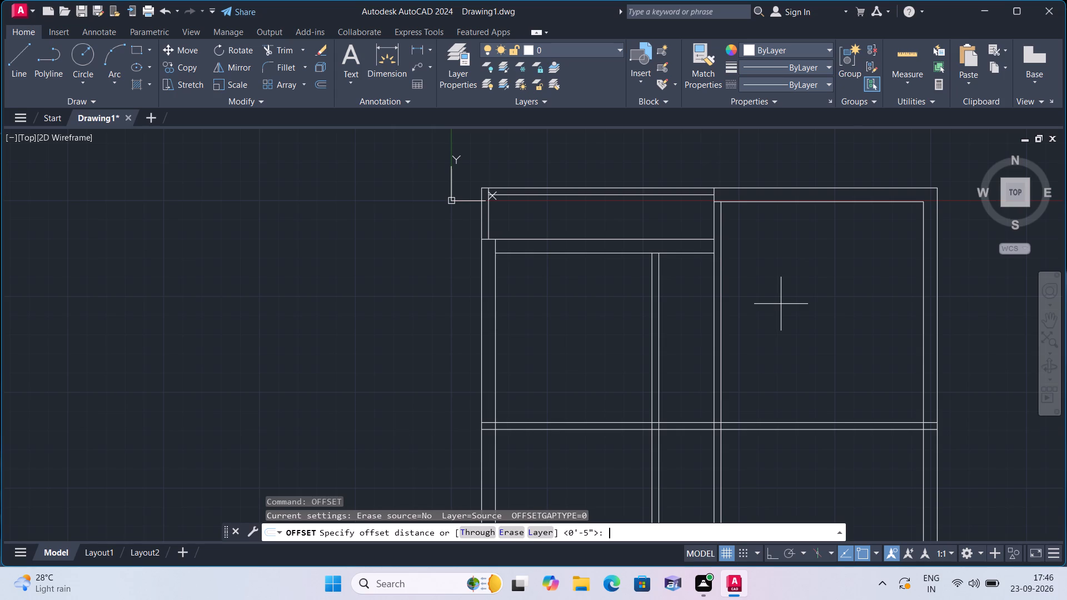
pyautogui.write("4'")
pyautogui.scroll(1, 781, 304)
pyautogui.press('space')
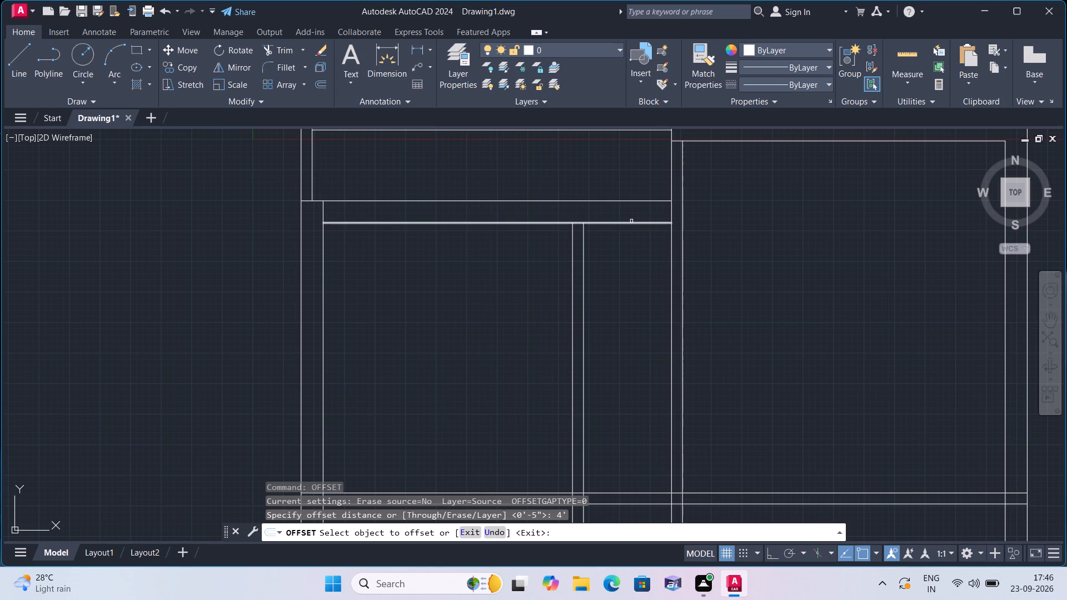
pyautogui.click(631, 222)
pyautogui.click(618, 277)
pyautogui.press('space')
# Offset the new horizontal line 4.5" downward to give the partition its thickness.
pyautogui.press('space')
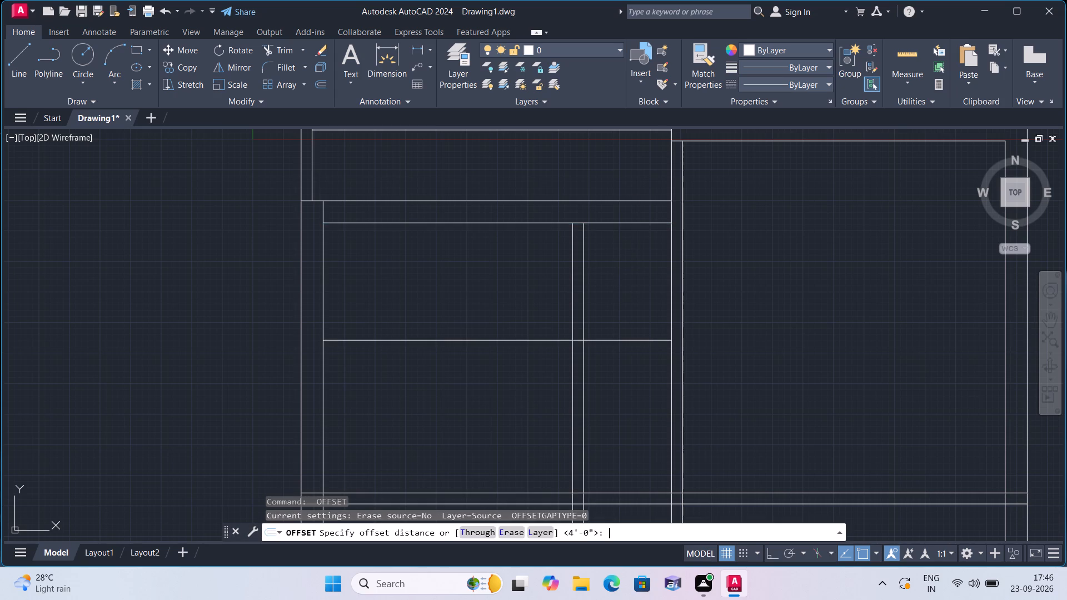
pyautogui.write('4.5')
pyautogui.write('"')
pyautogui.press('space')
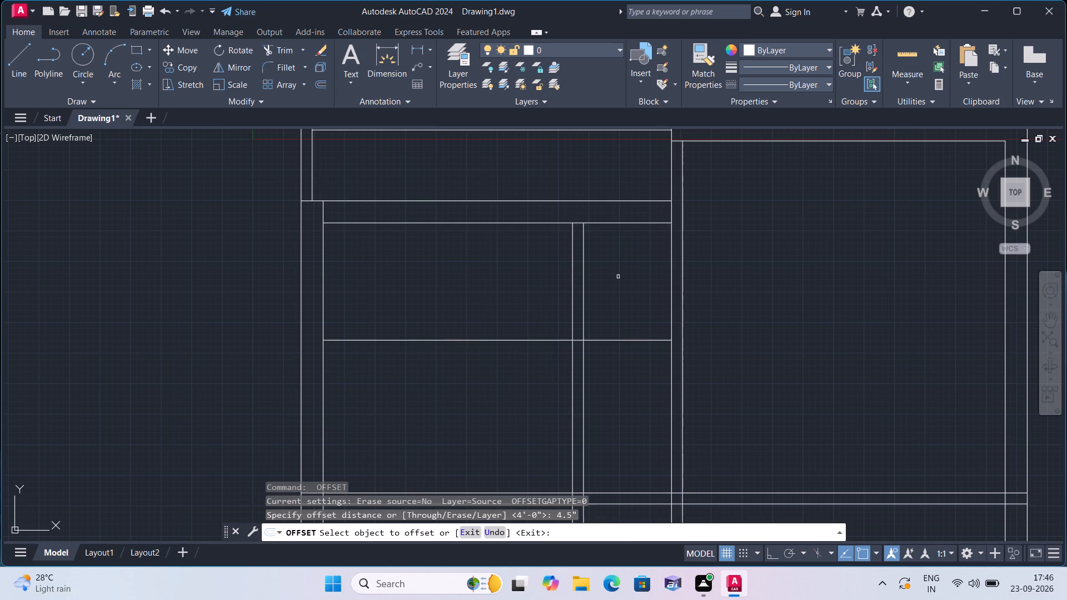
pyautogui.click(623, 340)
pyautogui.click(644, 387)
pyautogui.press('space')
# Trim both new partition lines where they cross the room to the left of the thin vertical partition.
pyautogui.write('trim')
pyautogui.press('space')
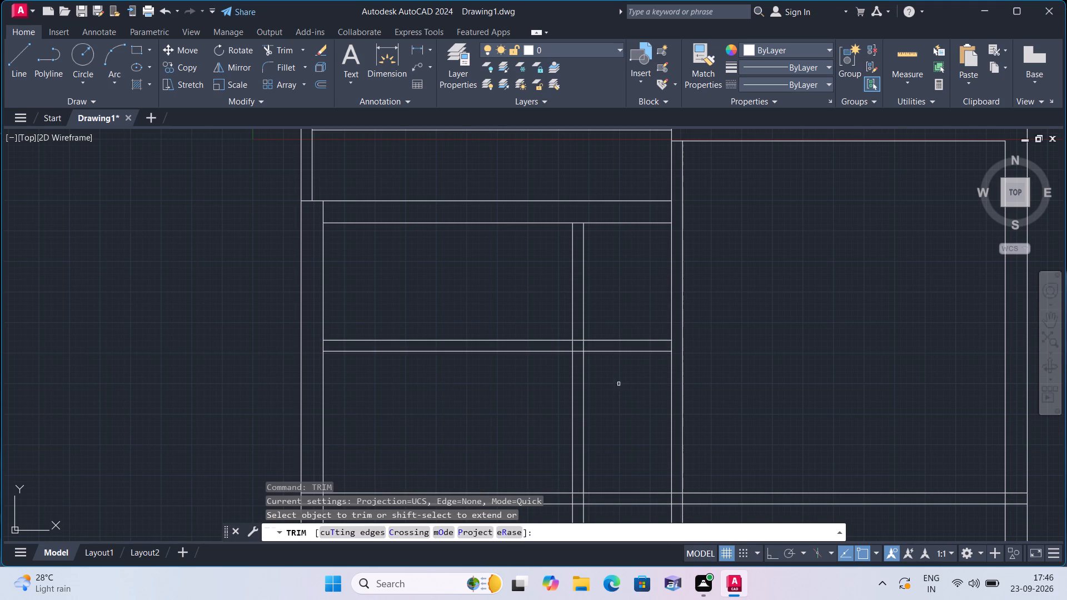
pyautogui.click(551, 362)
pyautogui.click(551, 310)
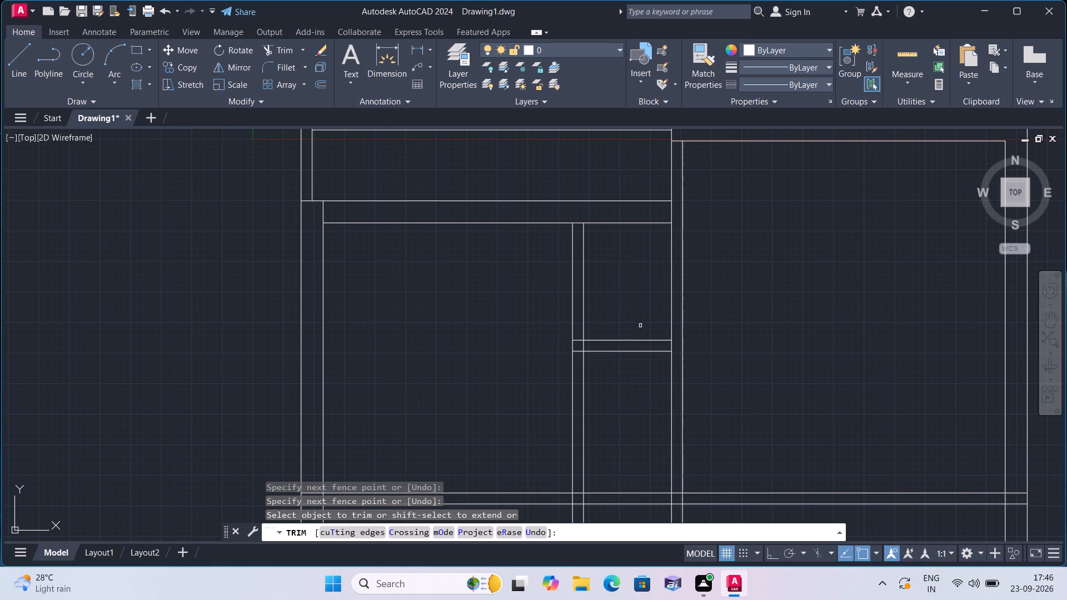
# Trim the lines of both vertical partitions below the full-width horizontal partition.
pyautogui.scroll(-1, 605, 391)
pyautogui.moveTo(602, 396); pyautogui.dragTo(645, 317, button='middle')
pyautogui.scroll(-1, 628, 346)
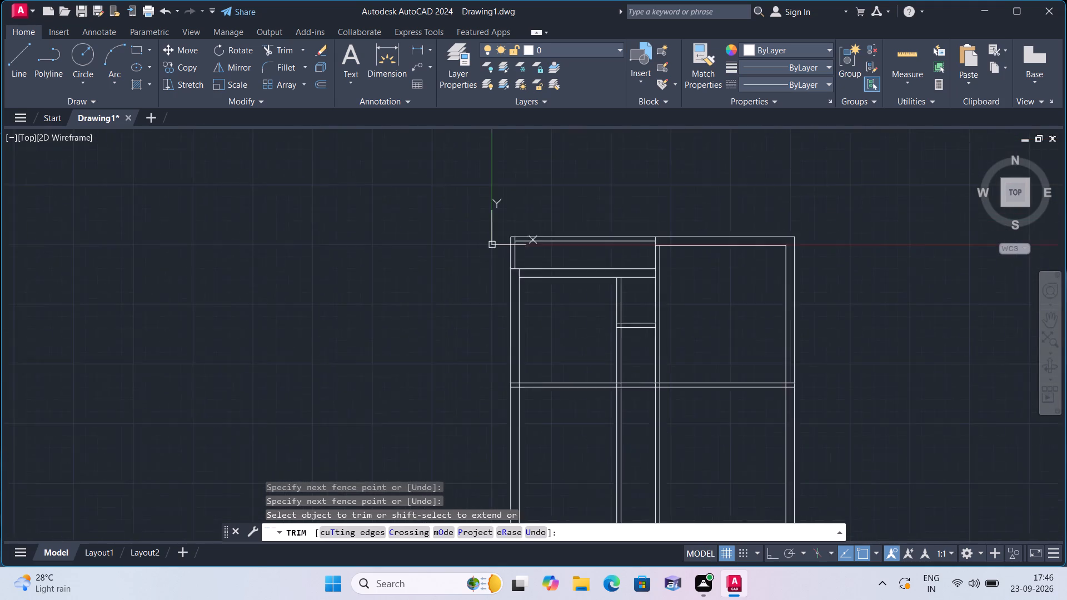
pyautogui.moveTo(645, 317); pyautogui.dragTo(645, 317, button='middle')
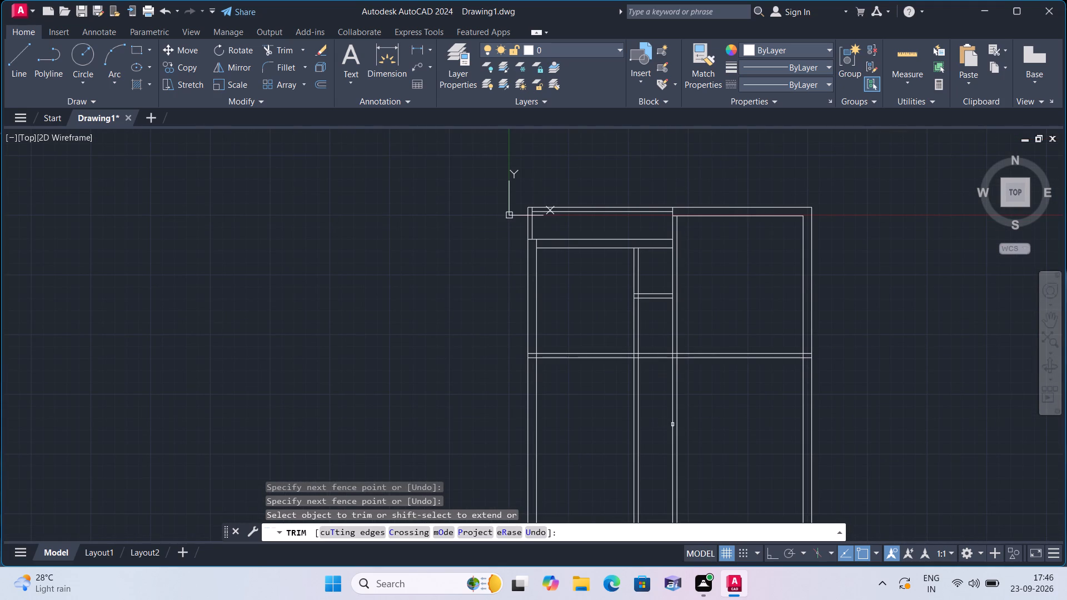
pyautogui.click(716, 417)
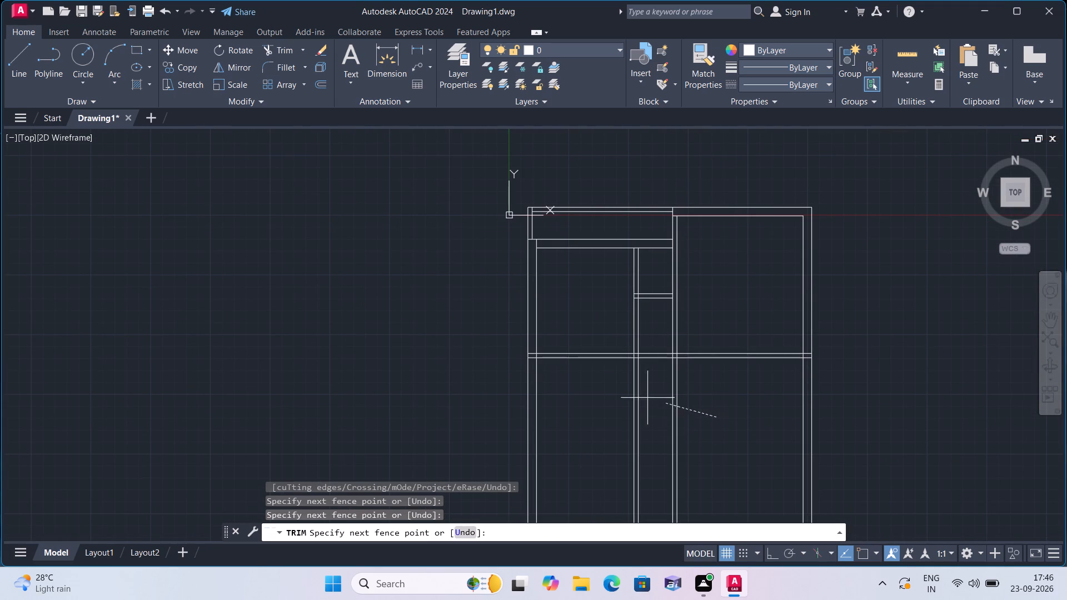
pyautogui.click(625, 373)
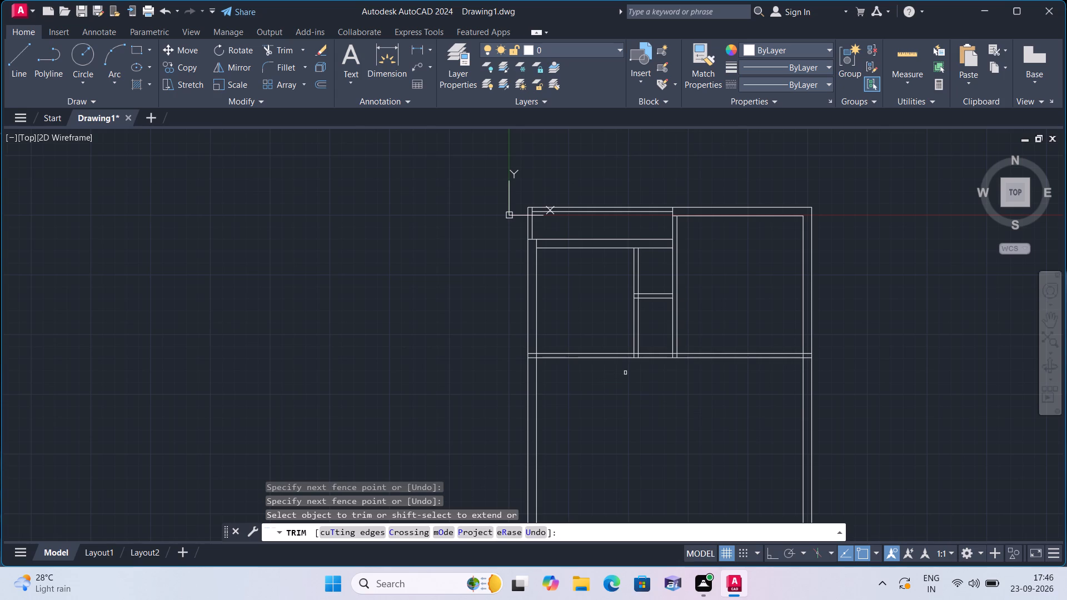
pyautogui.press('space')
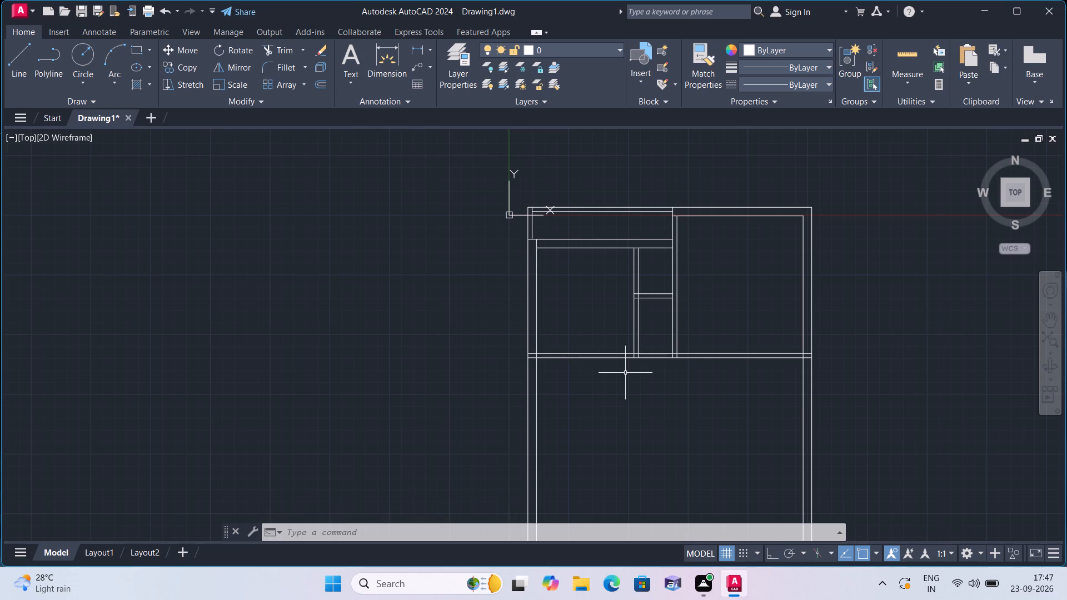
# Offset the upper line of the full-width horizontal partition 4'8" downward.
pyautogui.write('offset')
pyautogui.press('space')
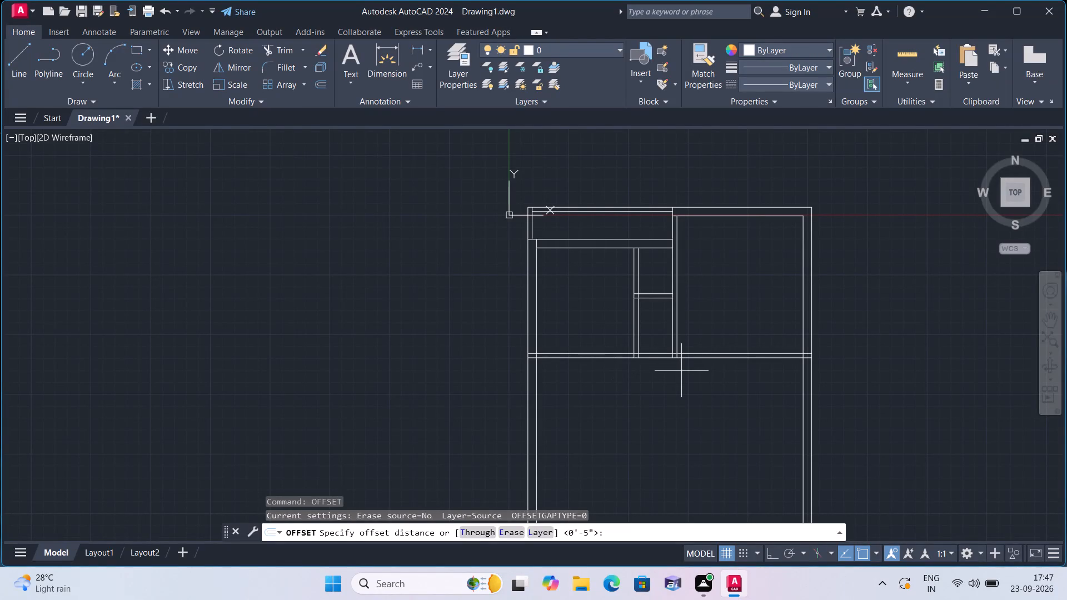
pyautogui.write("4'")
pyautogui.press('8')
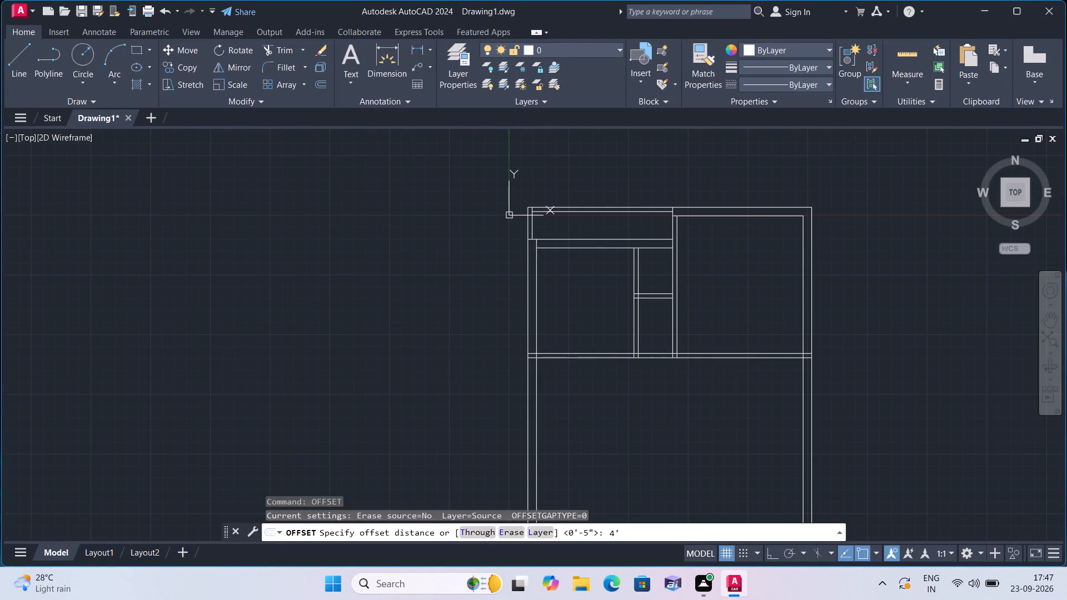
pyautogui.hotkey('shift', '"')
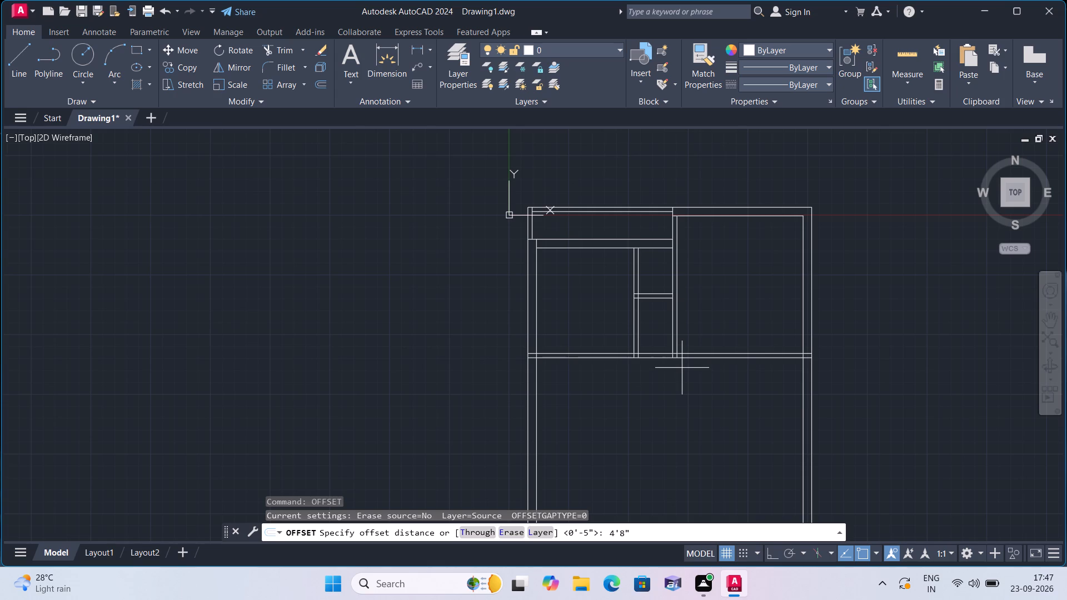
pyautogui.press('space')
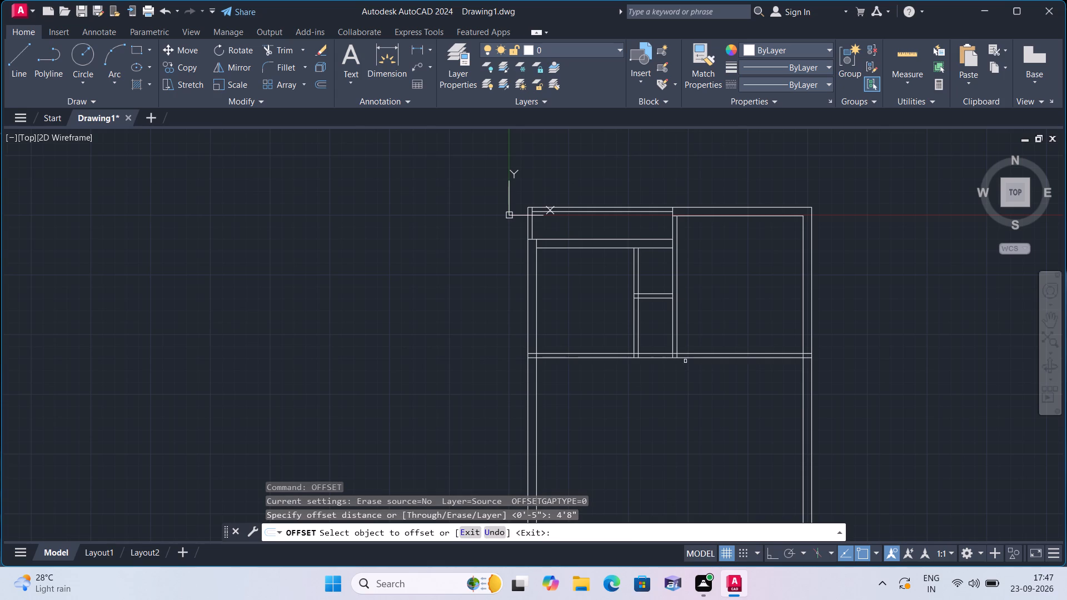
pyautogui.click(704, 356)
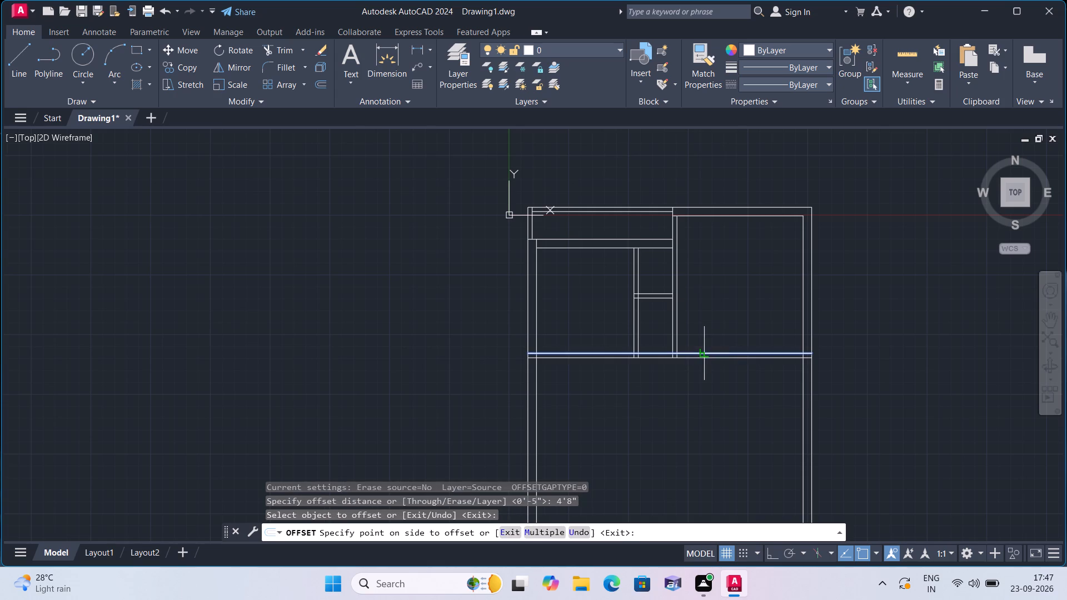
pyautogui.click(710, 384)
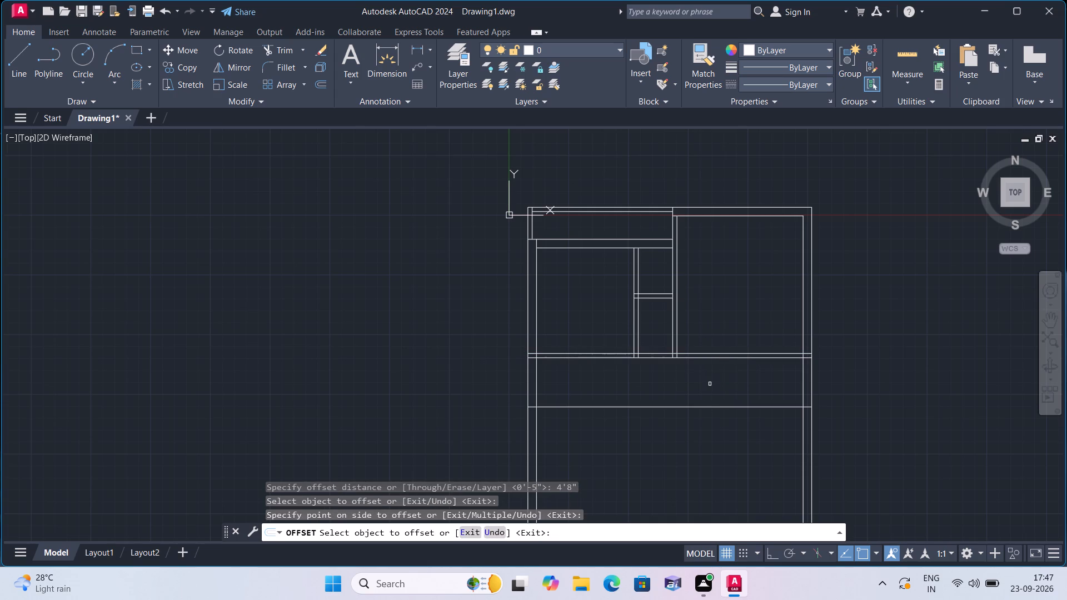
pyautogui.press('space')
# Offset the new full-width line 4.5" downward to form a second horizontal partition.
pyautogui.press('space')
pyautogui.write('4.5"')
pyautogui.press('space')
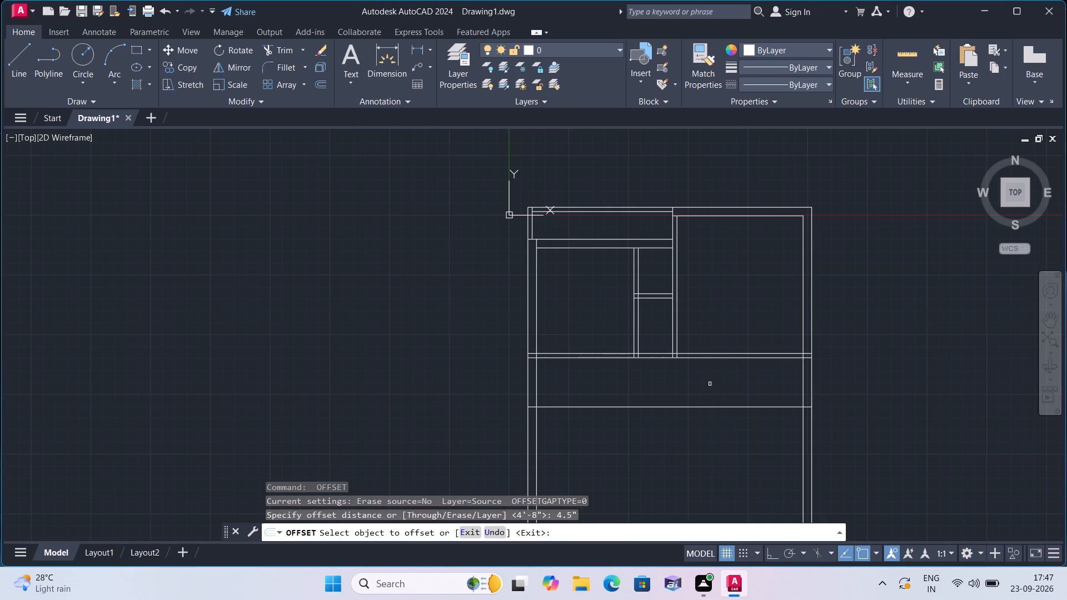
pyautogui.click(711, 408)
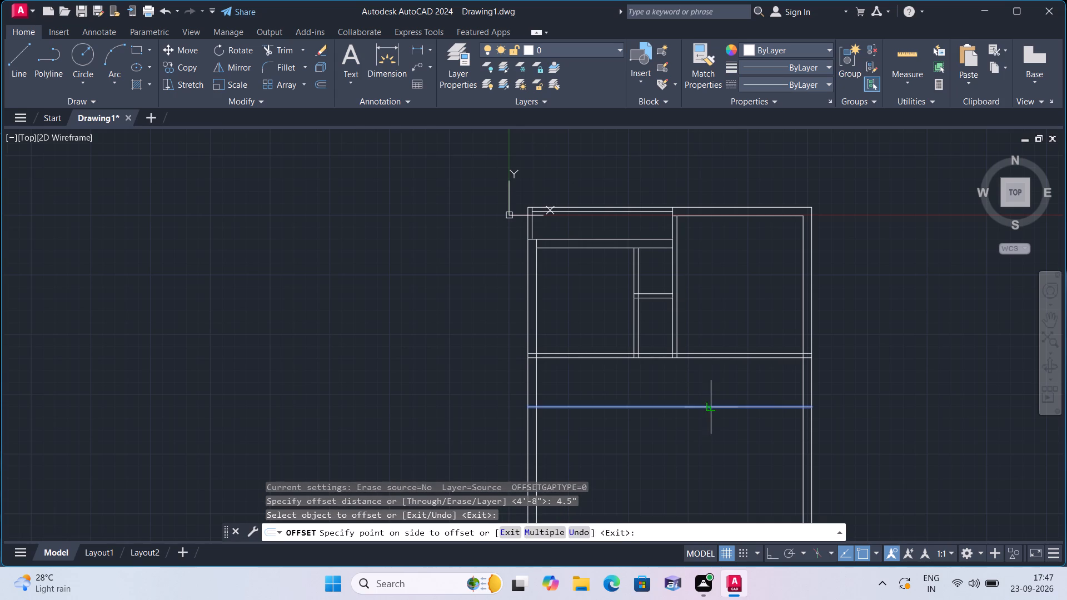
pyautogui.click(709, 432)
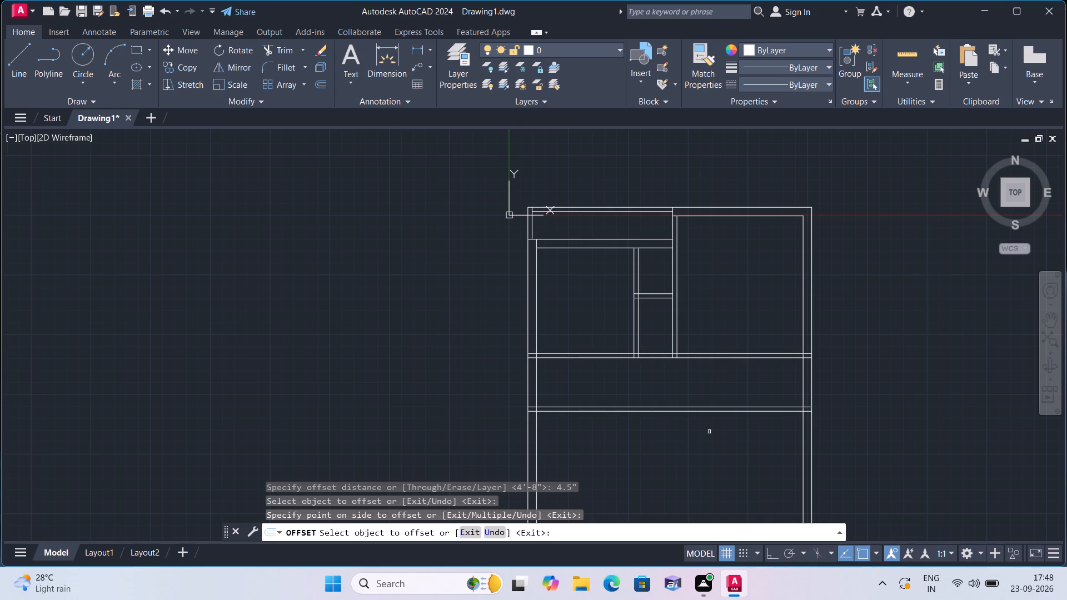
pyautogui.press('space')
# Offset the lower line of the second full-width partition 12' downward.
pyautogui.press('space')
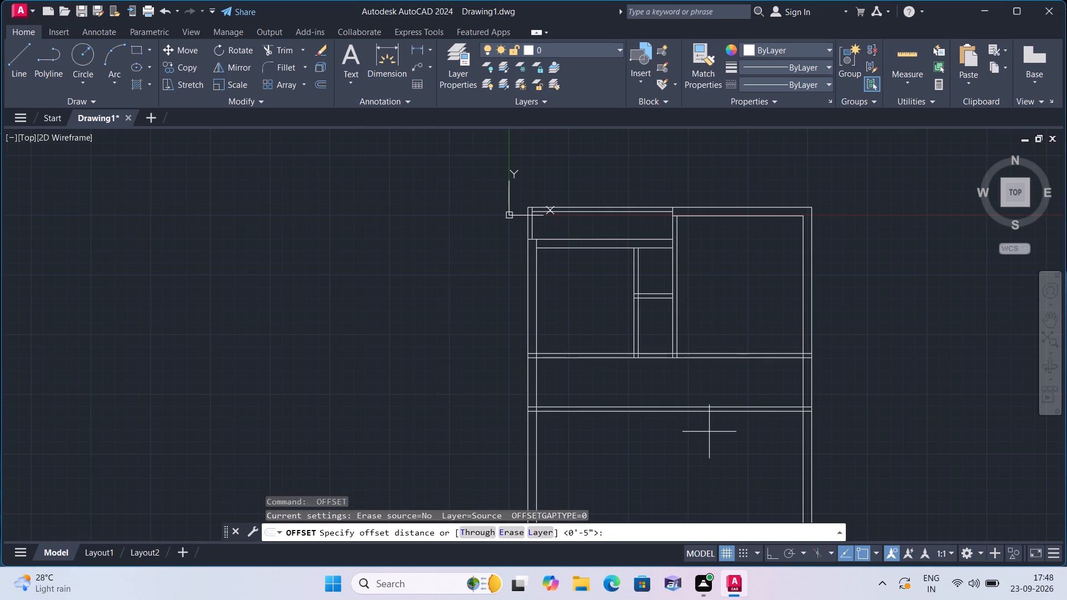
pyautogui.press('2')
pyautogui.press('BackSpace')
pyautogui.write("12'")
pyautogui.press('space')
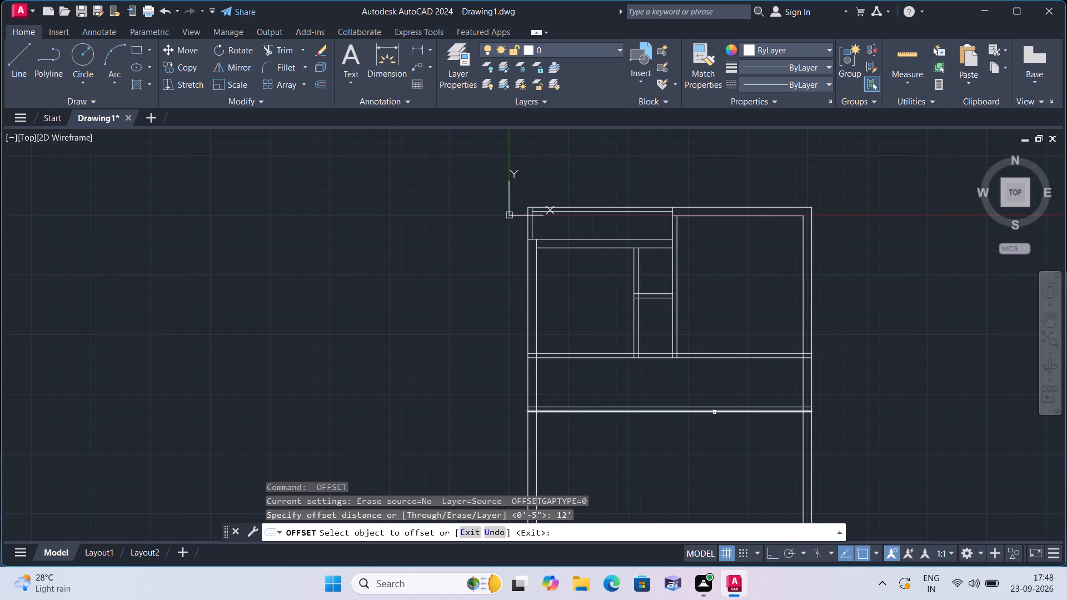
pyautogui.click(714, 412)
pyautogui.click(716, 464)
pyautogui.moveTo(716, 464); pyautogui.dragTo(762, 336, button='middle')
pyautogui.scroll(-1, 716, 467)
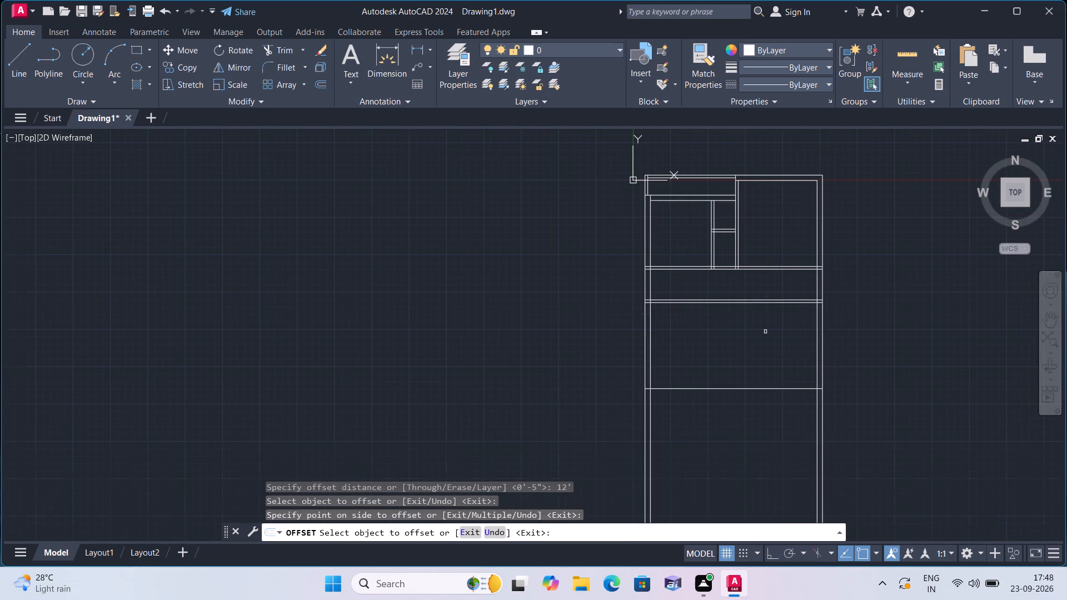
pyautogui.press('space')
# Offset the lowest full-width line 4.5" downward to form a third full-width horizontal partition.
pyautogui.press('space')
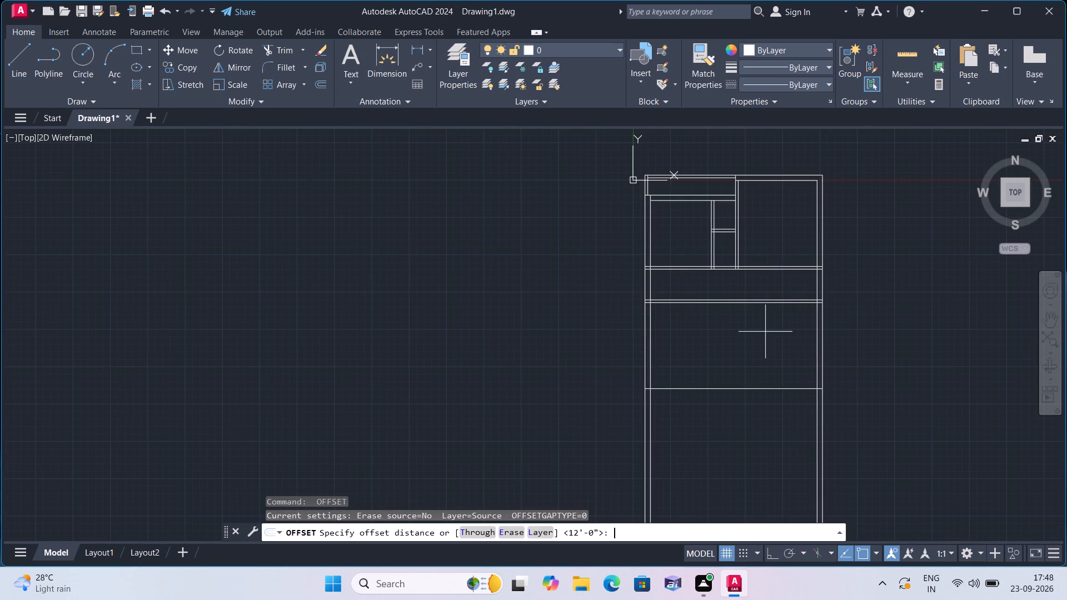
pyautogui.write('4.5"')
pyautogui.press('space')
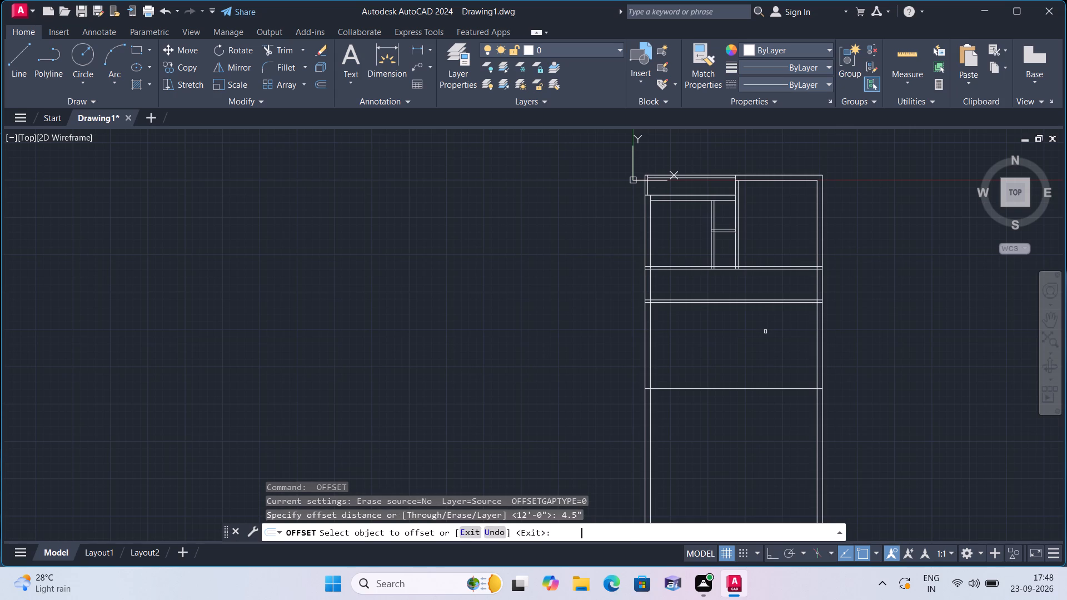
pyautogui.click(776, 389)
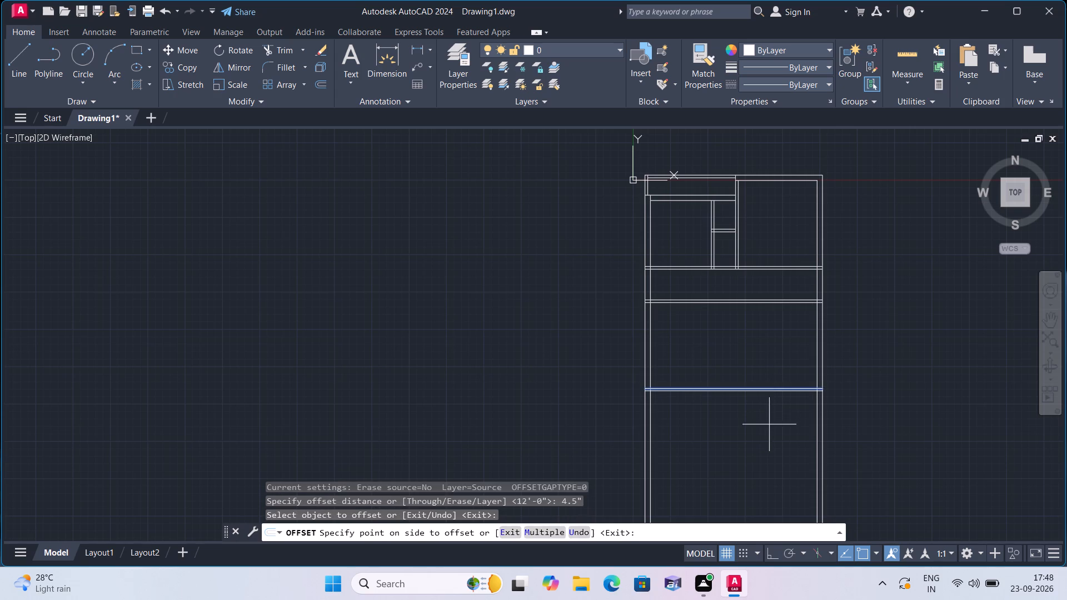
pyautogui.click(769, 424)
pyautogui.press('space')
# Offset the lower line of the third full-width partition 6'6" downward.
pyautogui.press('space')
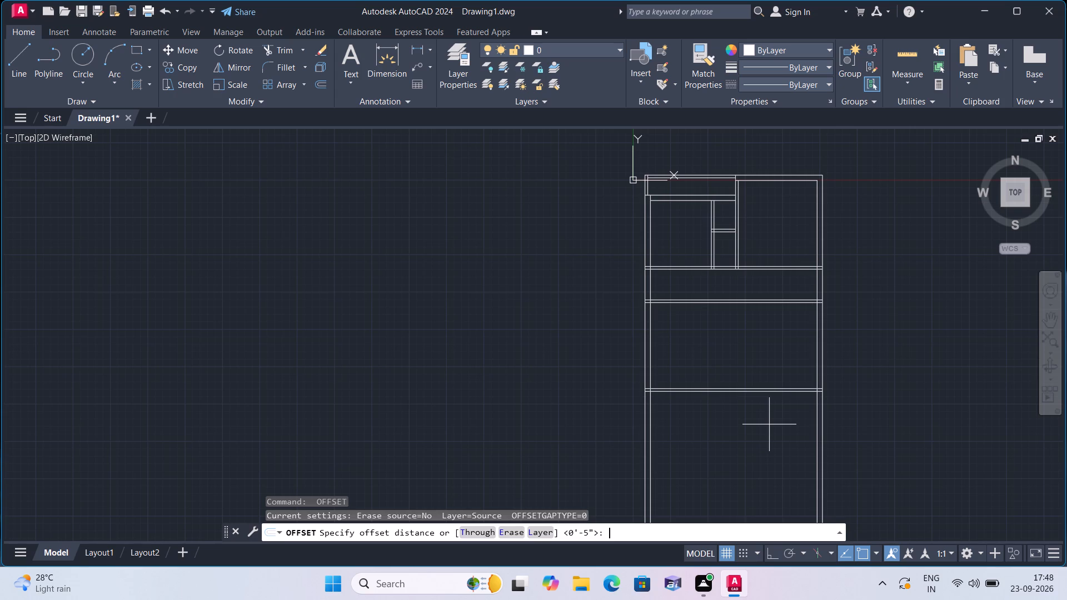
pyautogui.write("6'")
pyautogui.write('6"')
pyautogui.press('space')
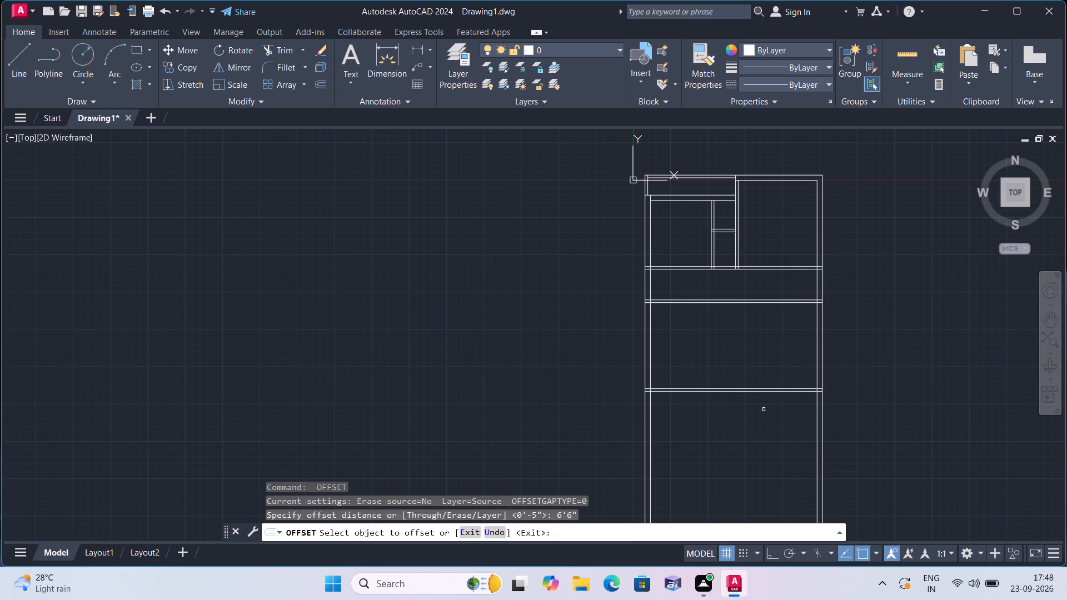
pyautogui.scroll(1, 764, 386)
pyautogui.click(764, 396)
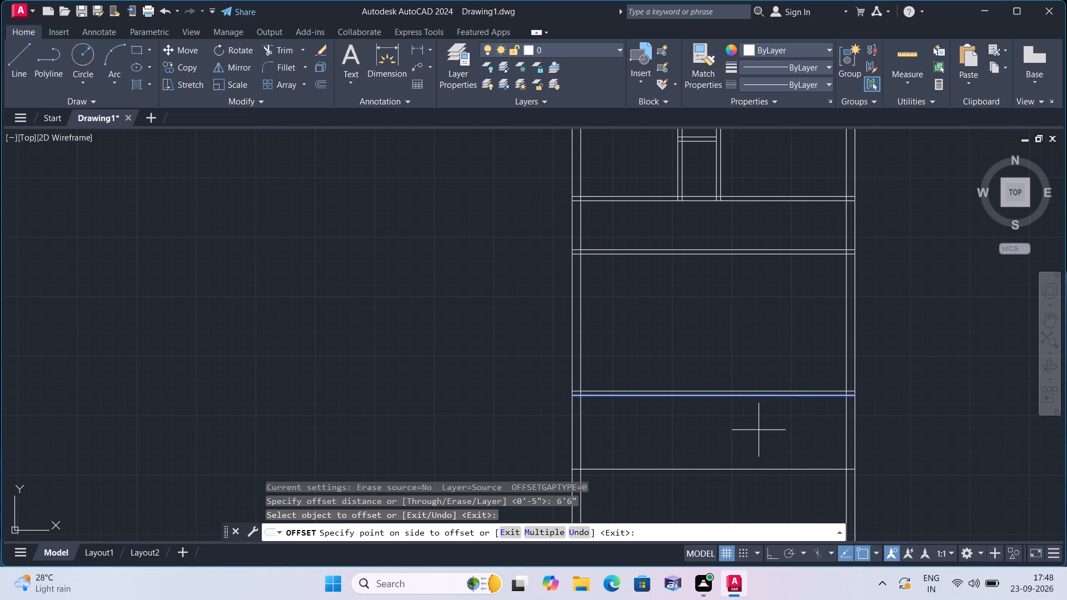
pyautogui.click(759, 433)
pyautogui.moveTo(759, 433); pyautogui.dragTo(754, 376, button='middle')
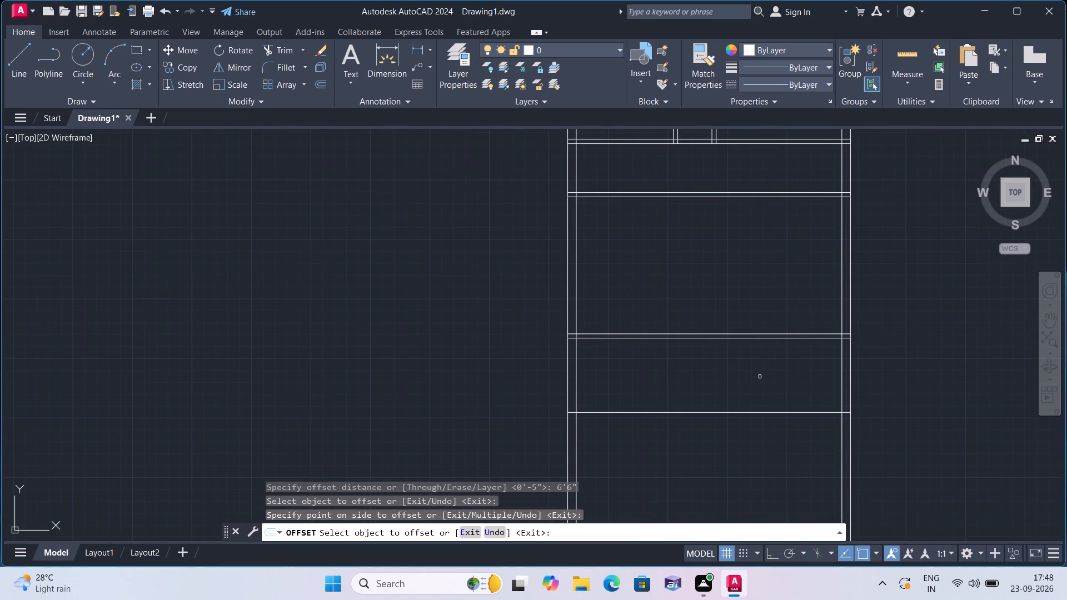
pyautogui.press('space')
# Offset the new full-width line 4.5" downward to form a fourth horizontal partition.
pyautogui.press('space')
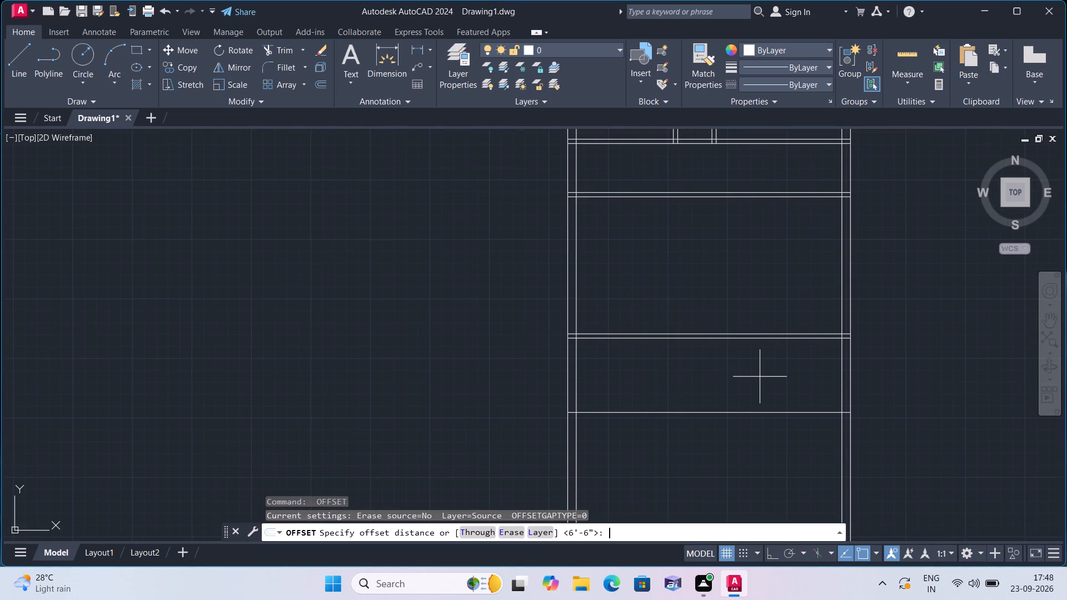
pyautogui.write('4.5"')
pyautogui.press('space')
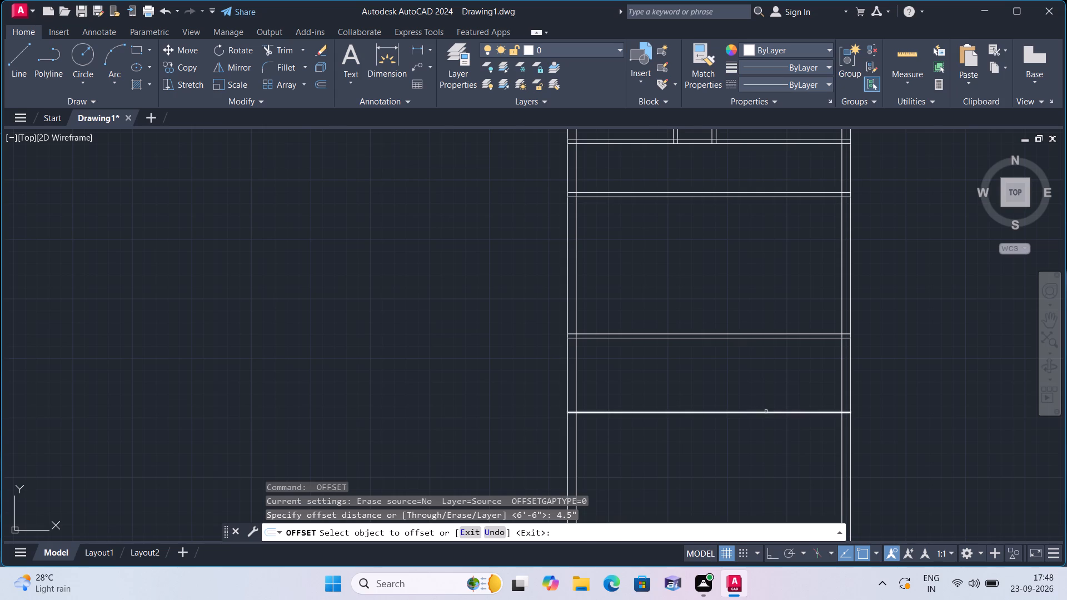
pyautogui.click(766, 412)
pyautogui.click(762, 453)
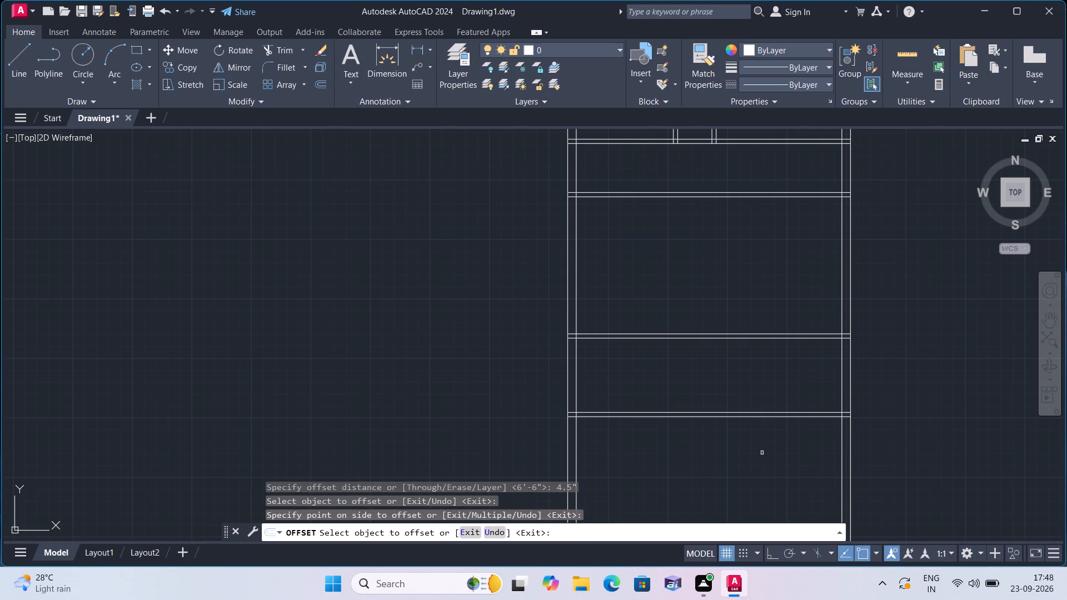
pyautogui.press('space')
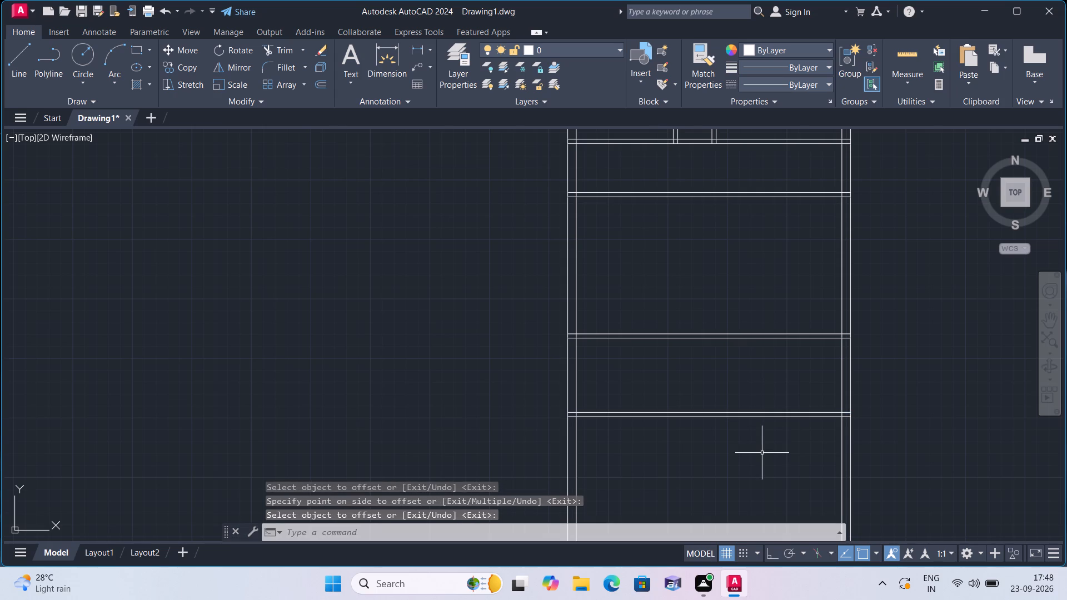
# Offset the lower line of the fourth full-width partition 6'11" downward.
pyautogui.press('space')
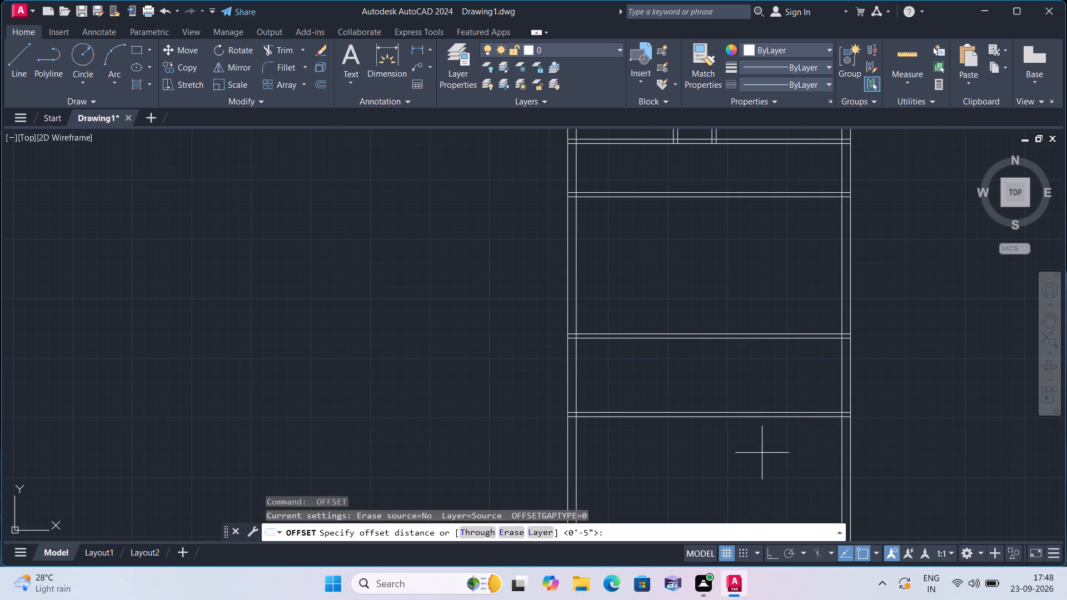
pyautogui.press('6')
pyautogui.write('\'11"')
pyautogui.press('space')
pyautogui.scroll(1, 767, 442)
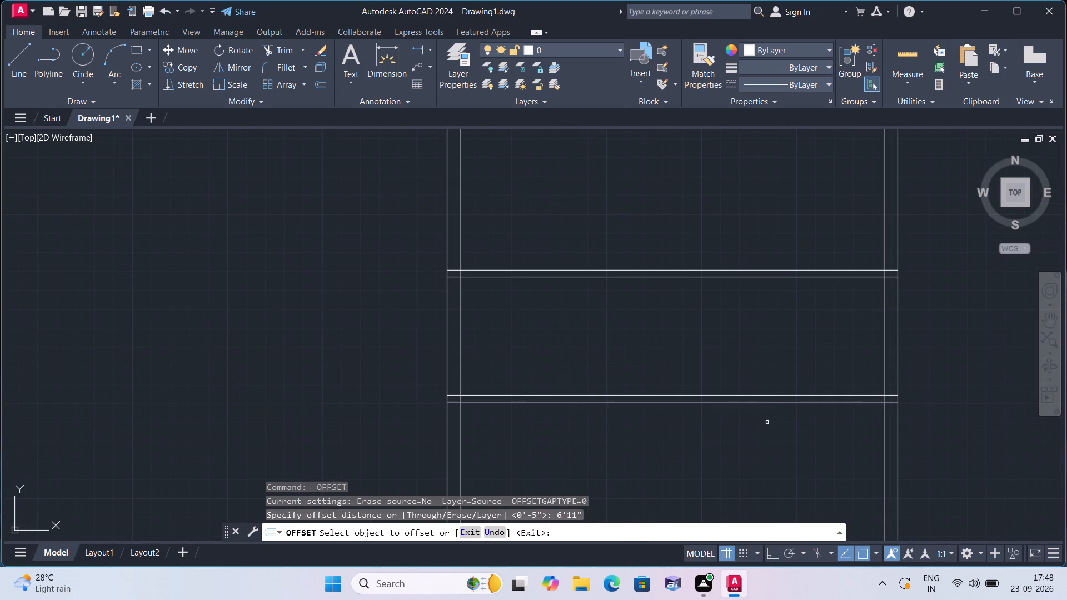
pyautogui.click(777, 400)
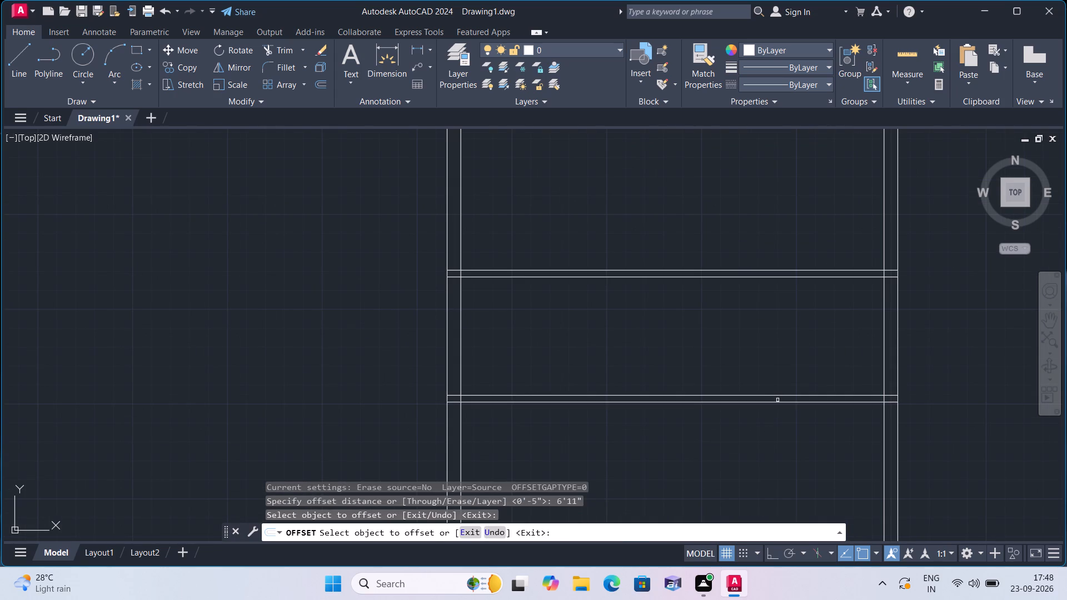
pyautogui.scroll(-1, 770, 433)
pyautogui.moveTo(766, 433); pyautogui.dragTo(802, 352, button='middle')
pyautogui.scroll(-1, 780, 386)
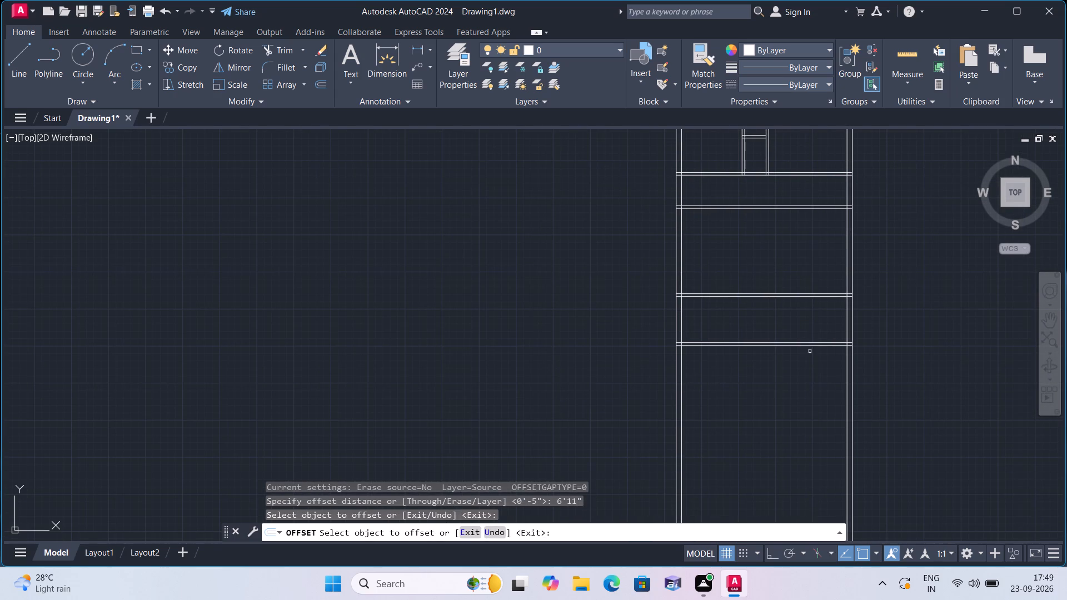
pyautogui.click(816, 345)
pyautogui.click(804, 382)
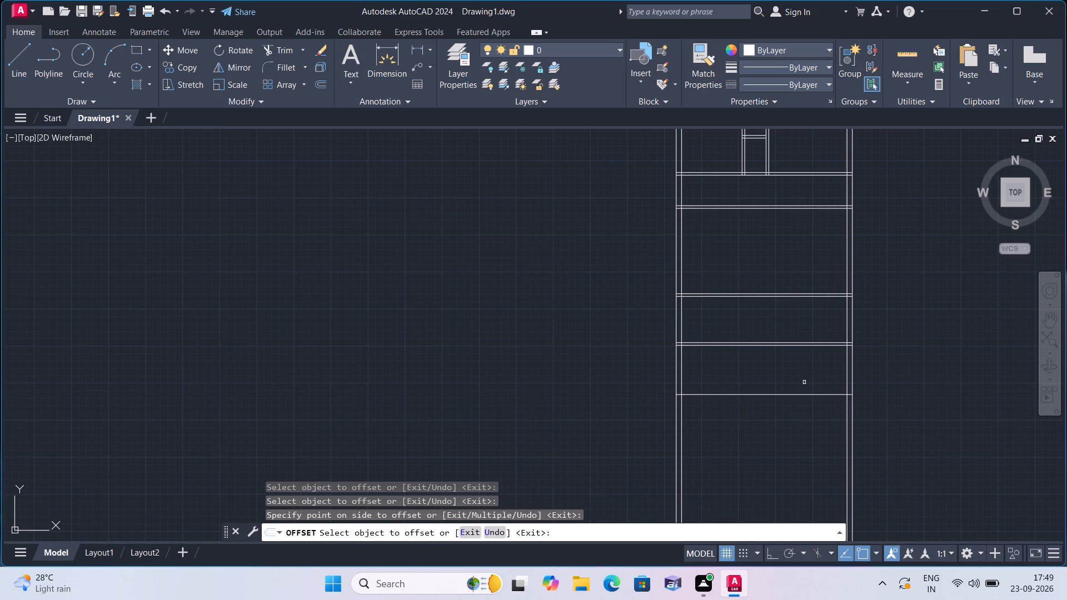
pyautogui.press('space')
# Offset the new full-width line 4.5" downward to form a fifth horizontal partition.
pyautogui.press('space')
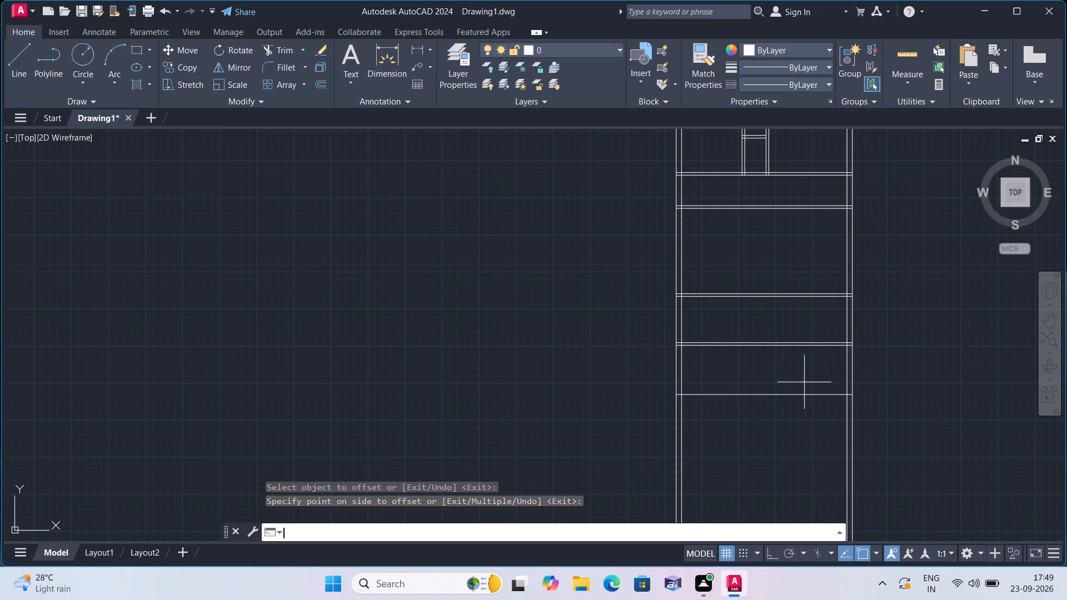
pyautogui.press('4')
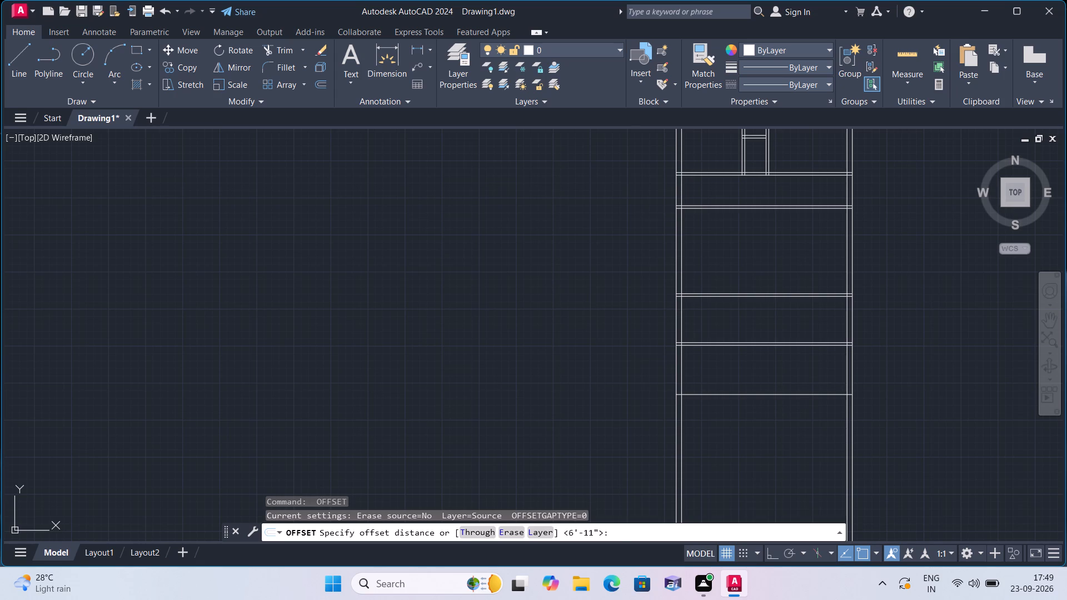
pyautogui.write('.5"')
pyautogui.press('space')
pyautogui.click(799, 395)
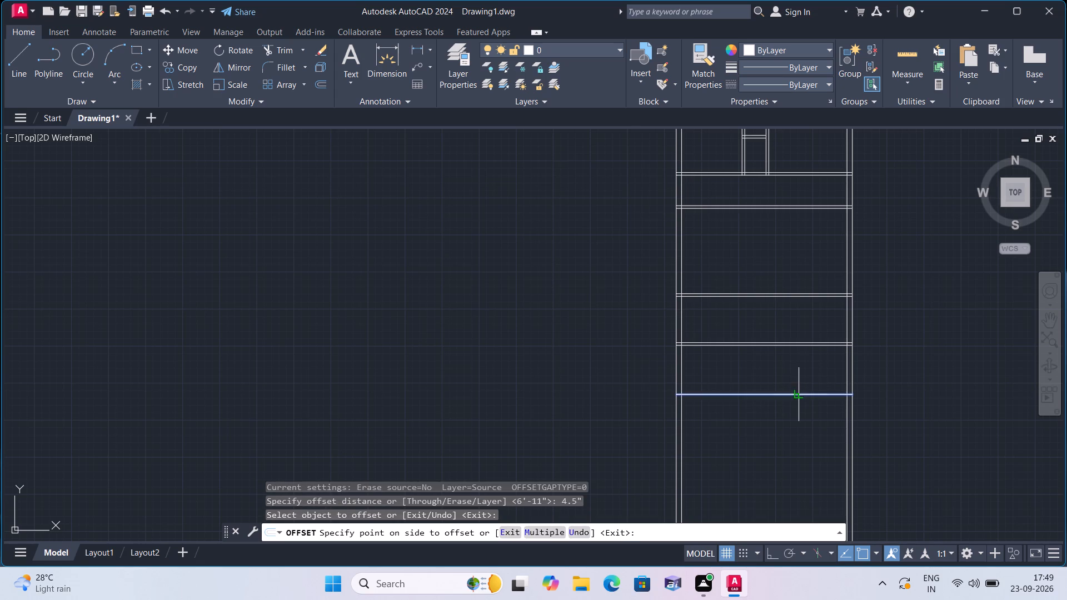
pyautogui.click(786, 424)
pyautogui.press('space')
# Trim the lines of both outer side walls below the fifth full-width partition with a fence across them.
pyautogui.write('trim')
pyautogui.press('space')
pyautogui.click(520, 432)
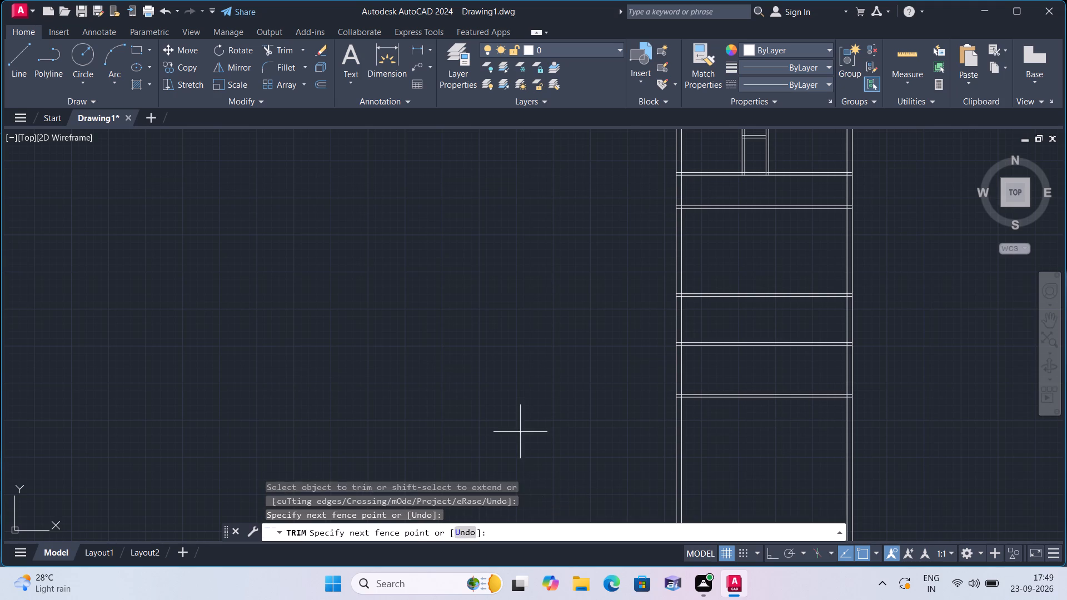
pyautogui.click(1038, 468)
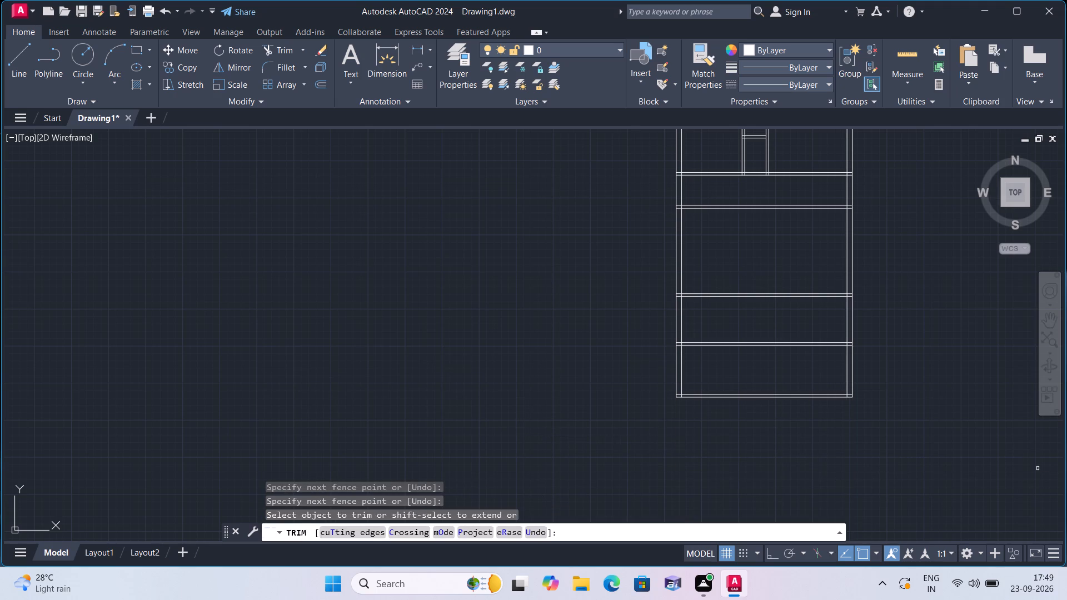
pyautogui.press('Escape')
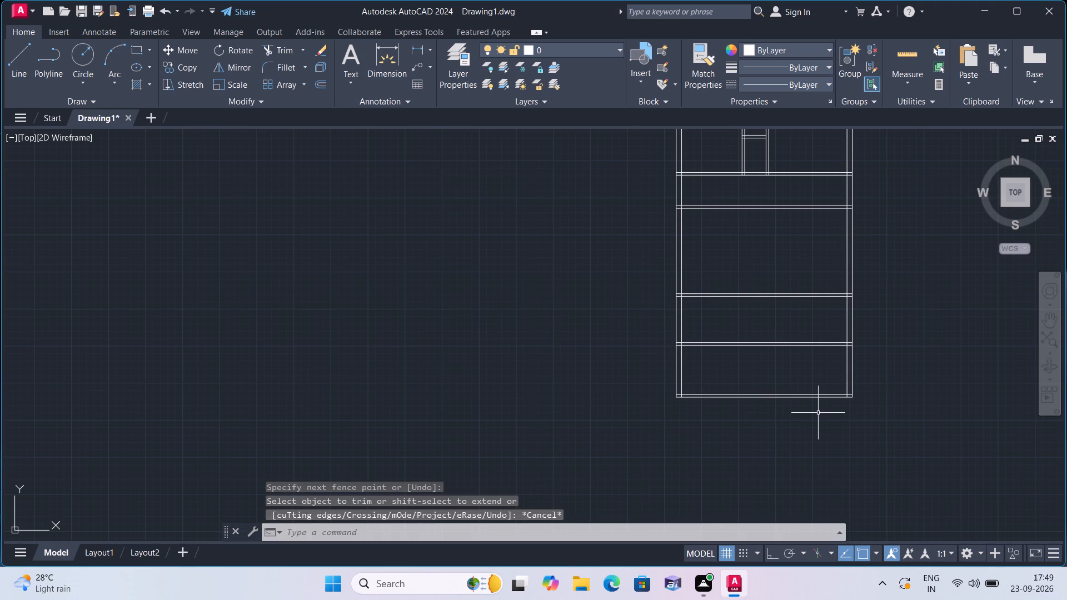
# Offset the inner line of the right outer wall 11' to the left.
pyautogui.moveTo(824, 341); pyautogui.dragTo(824, 342, button='middle')
pyautogui.moveTo(824, 342); pyautogui.dragTo(830, 468, button='middle')
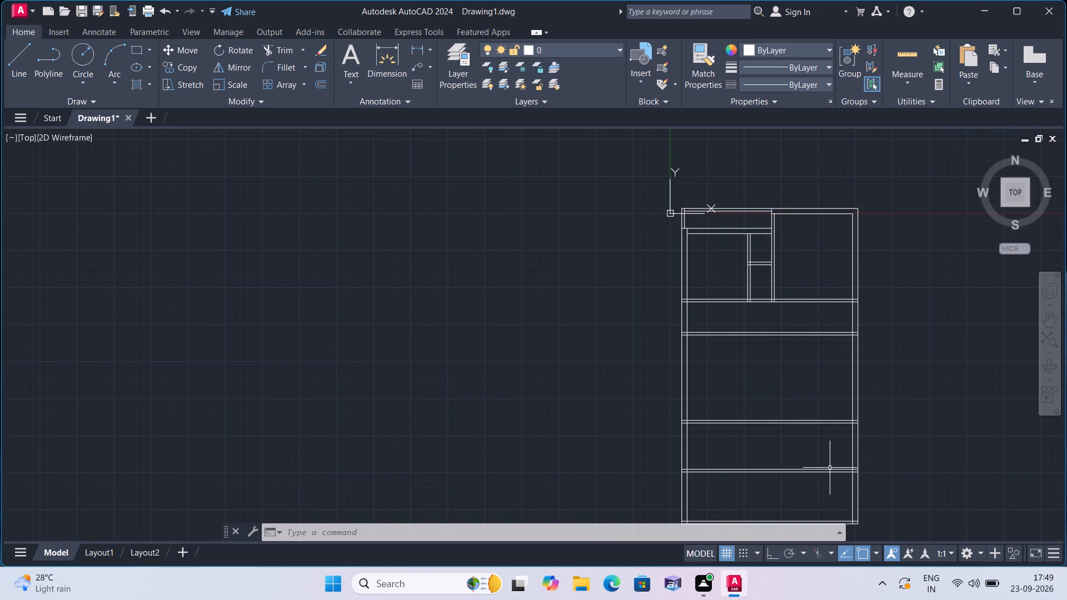
pyautogui.press('o')
pyautogui.write('ffset')
pyautogui.press('space')
pyautogui.write("11'")
pyautogui.press('space')
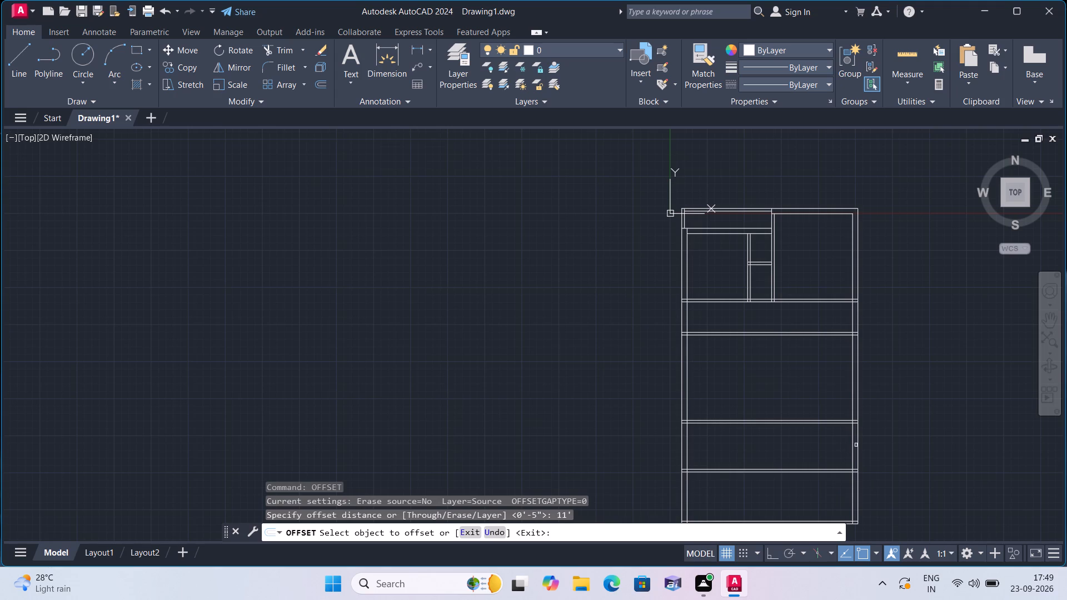
pyautogui.click(857, 407)
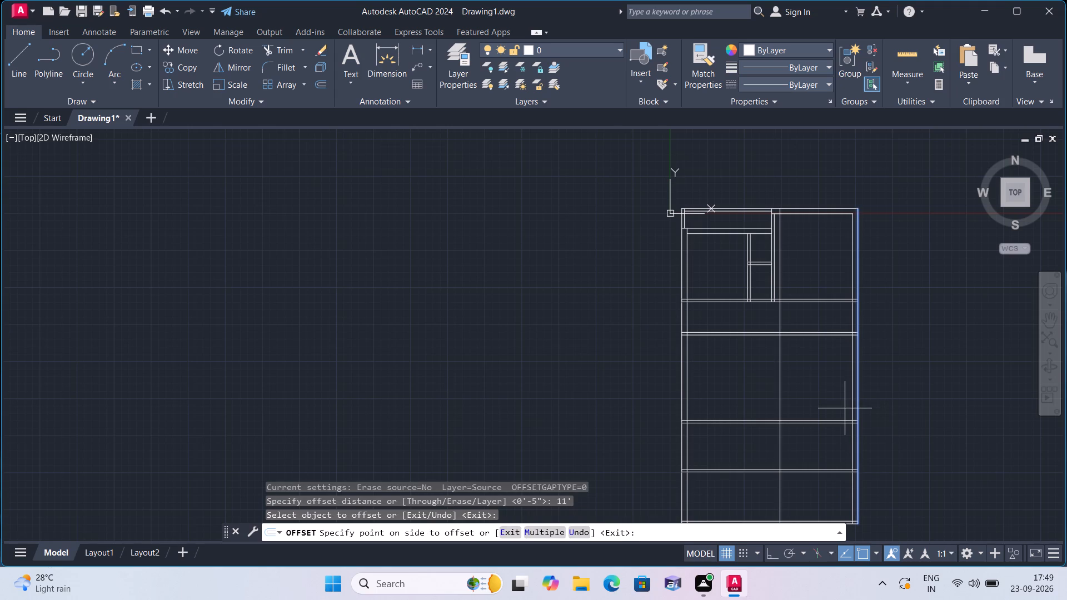
pyautogui.press('Escape')
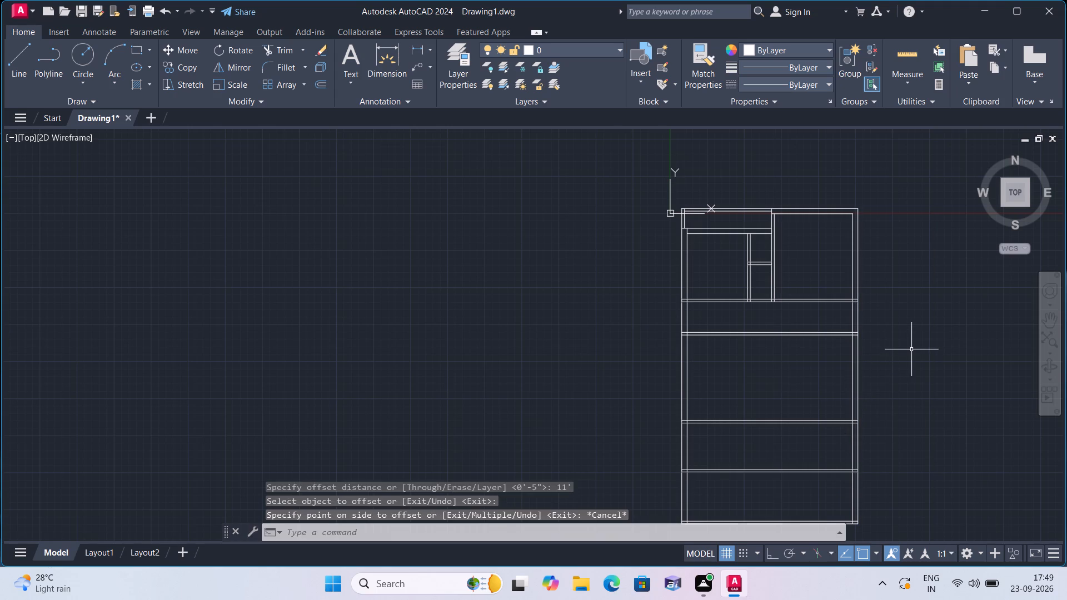
pyautogui.press('space')
pyautogui.press('space')
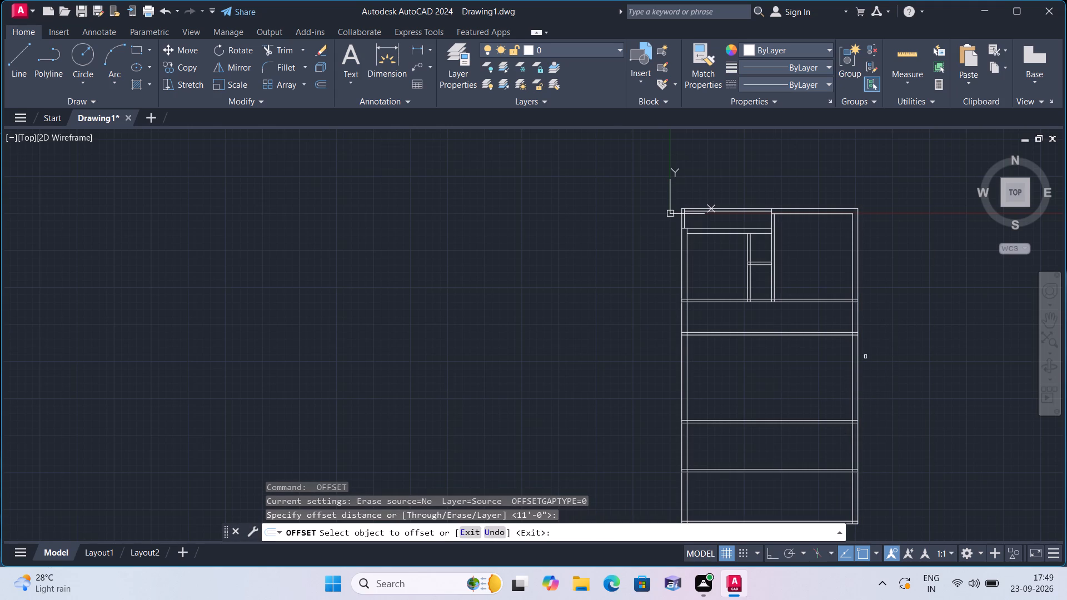
pyautogui.click(852, 361)
pyautogui.click(794, 369)
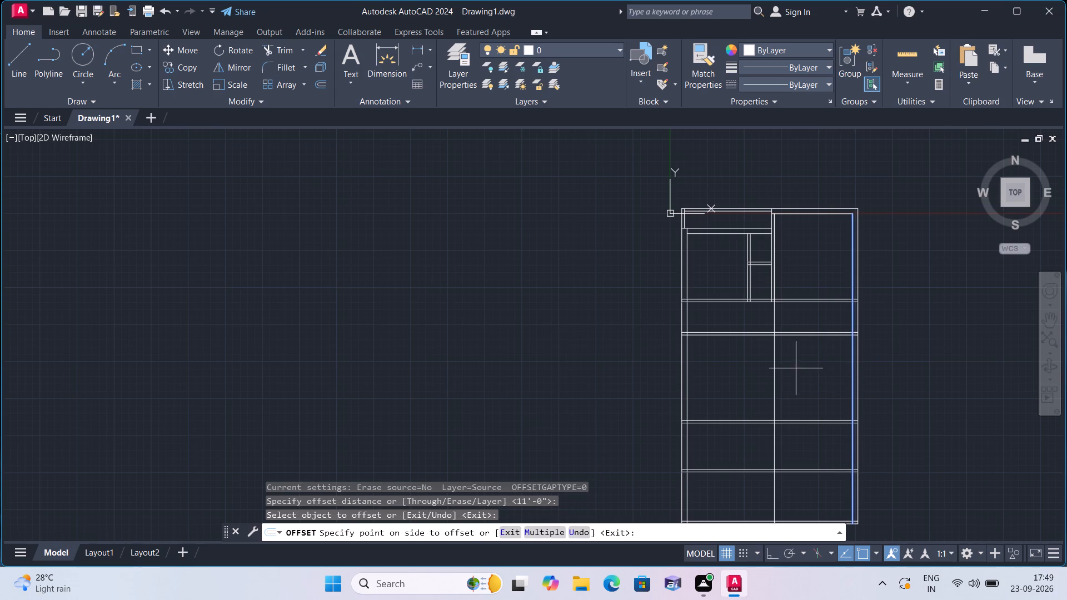
pyautogui.press('space')
# Offset the new vertical line 4.5" to the left to form a full-height vertical partition.
pyautogui.press('space')
pyautogui.write('4.5"')
pyautogui.press('space')
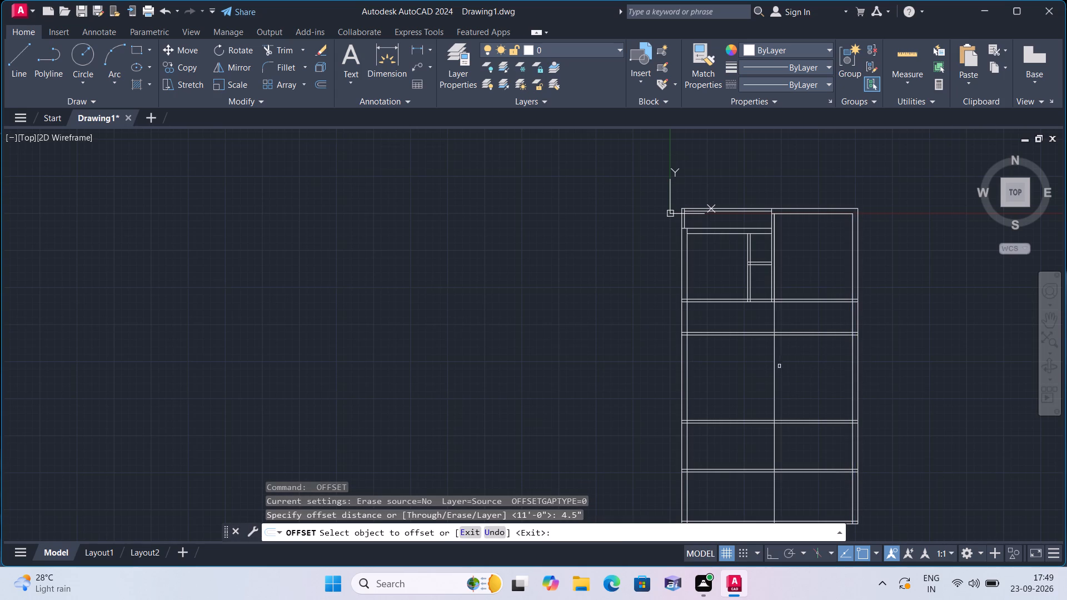
pyautogui.click(771, 382)
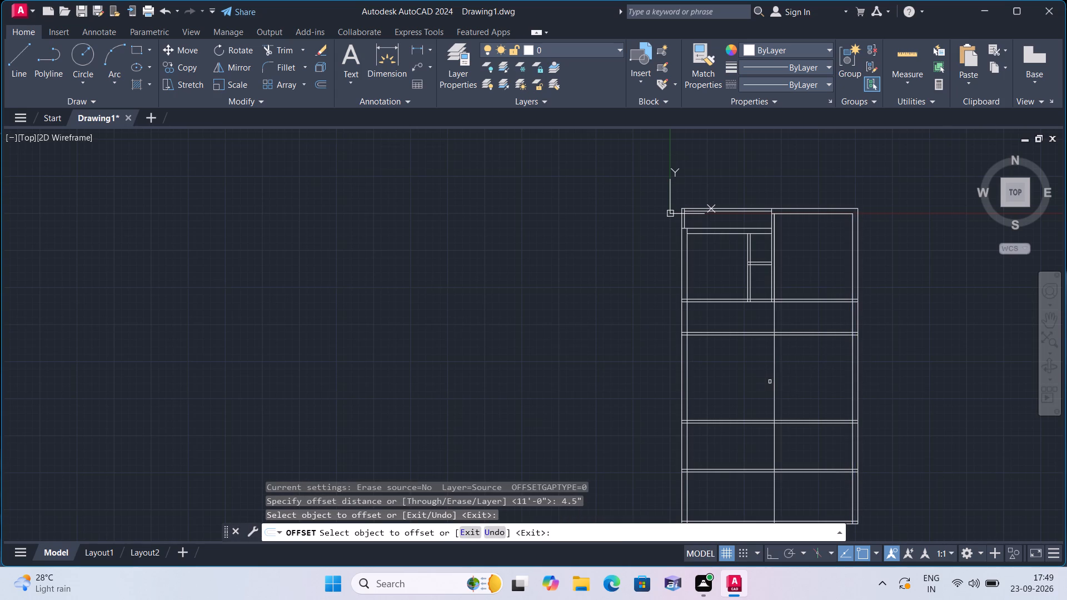
pyautogui.click(775, 386)
pyautogui.click(750, 382)
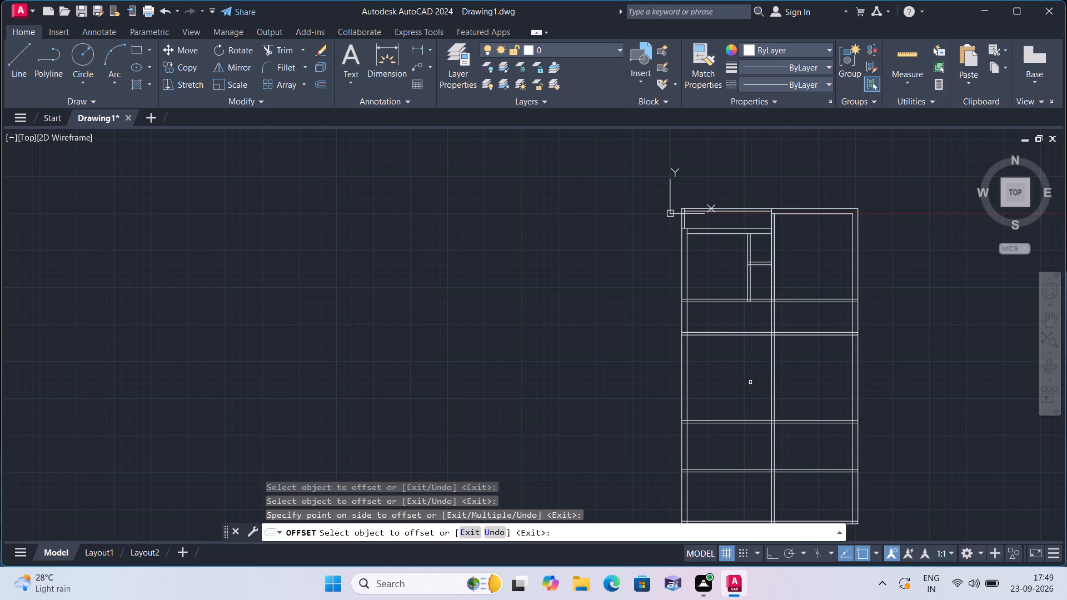
# Trim the vertical partition's right line below the third full-width partition's upper line, plus that upper line's piece between the two verticals.
pyautogui.press('space')
pyautogui.write('trim')
pyautogui.press('space')
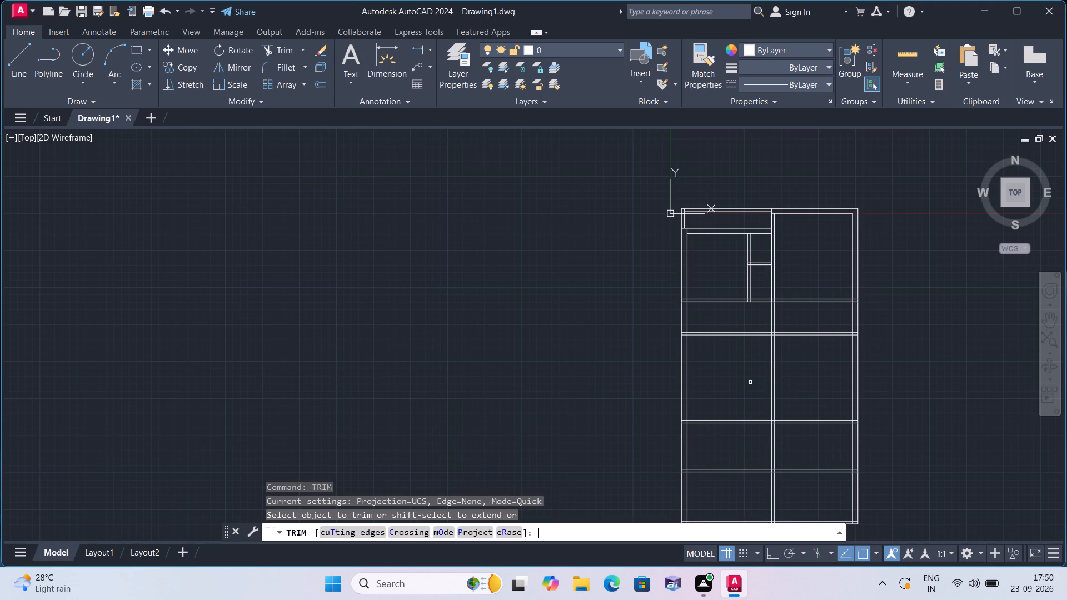
pyautogui.scroll(2, 785, 492)
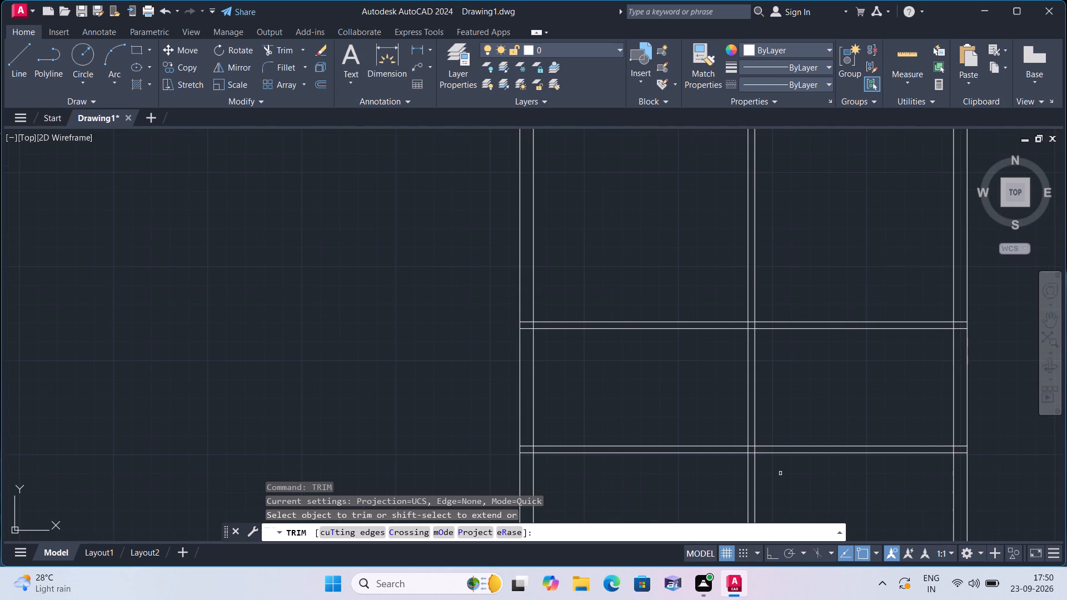
pyautogui.scroll(-2, 764, 461)
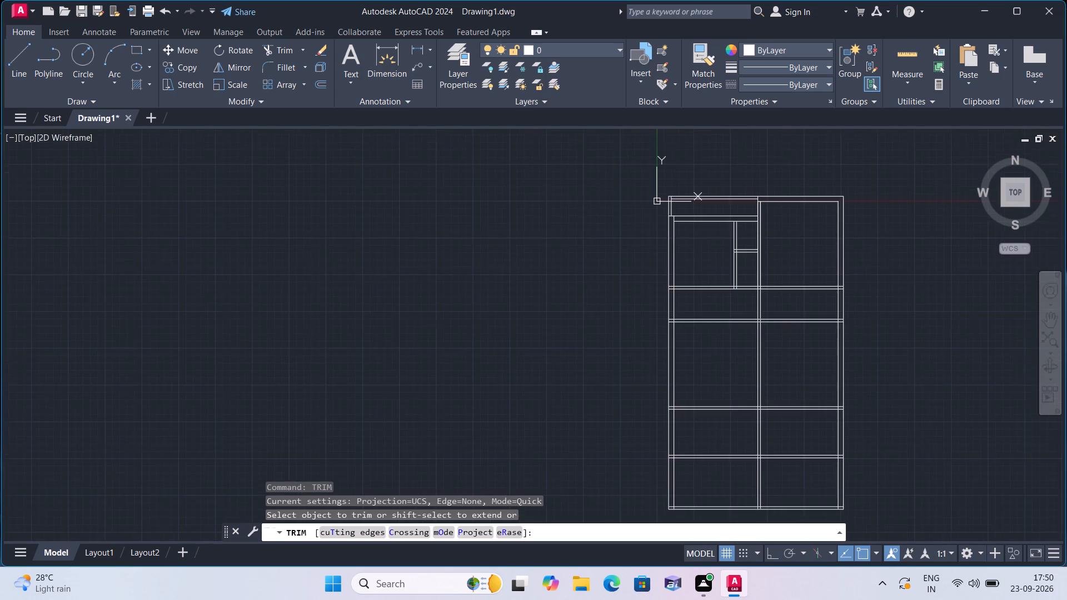
pyautogui.moveTo(764, 468); pyautogui.dragTo(760, 414, button='middle')
pyautogui.scroll(2, 765, 419)
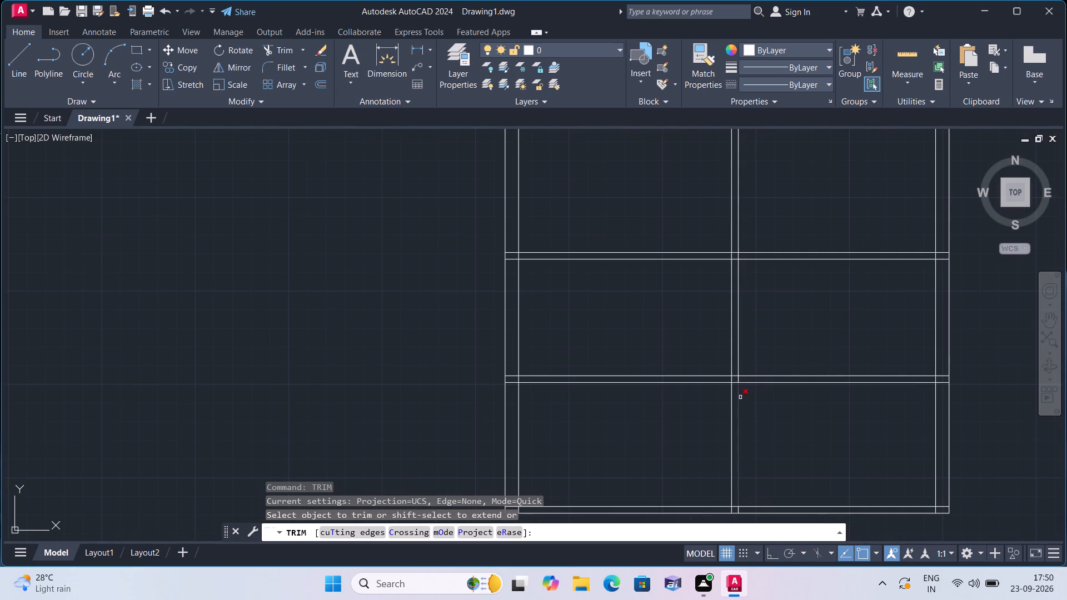
pyautogui.click(740, 396)
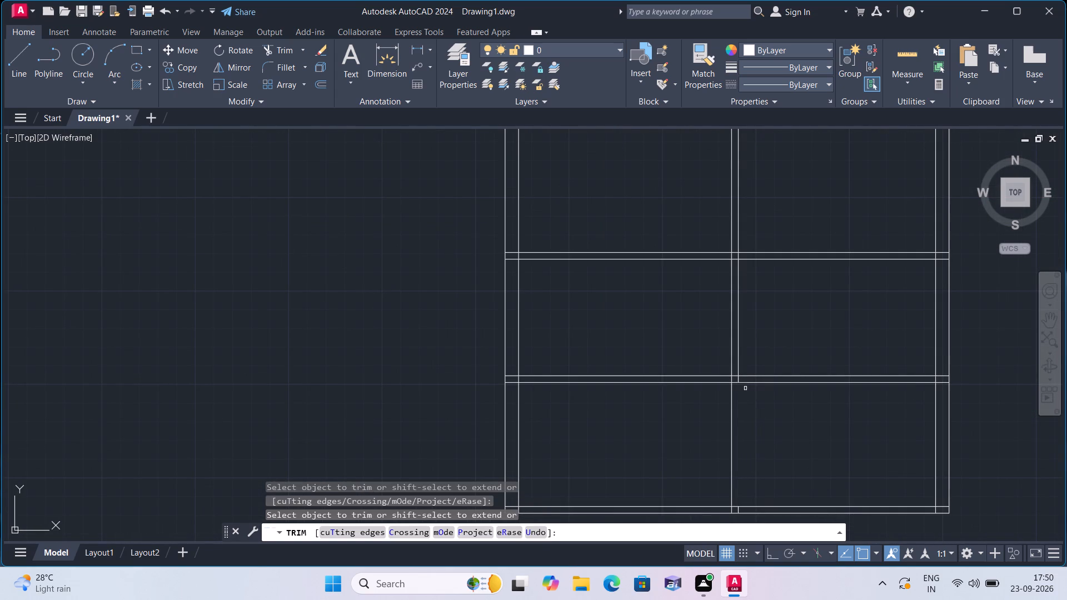
pyautogui.click(738, 356)
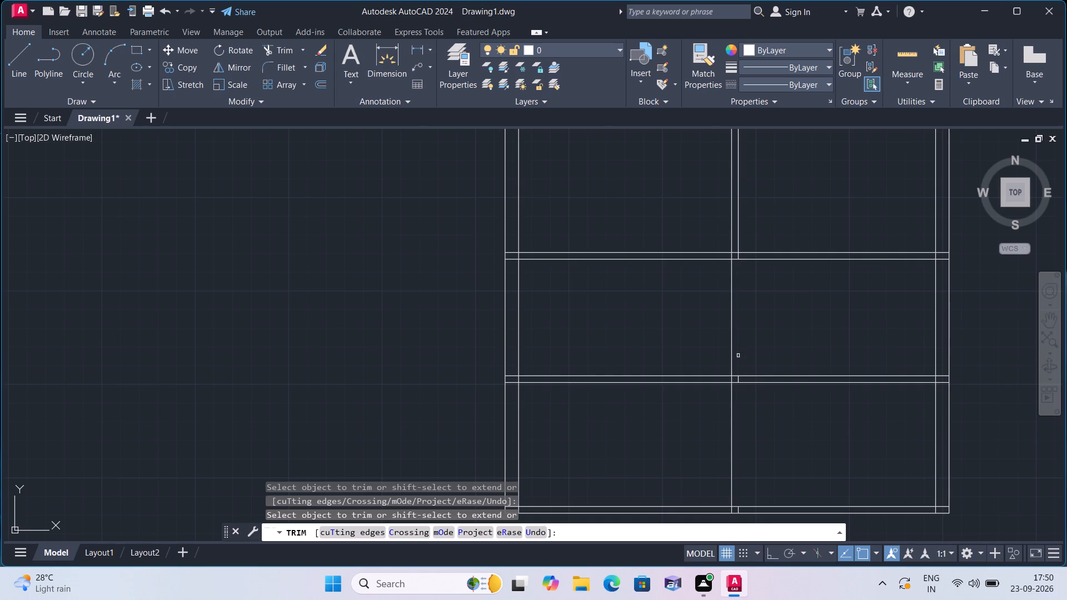
pyautogui.scroll(2, 737, 378)
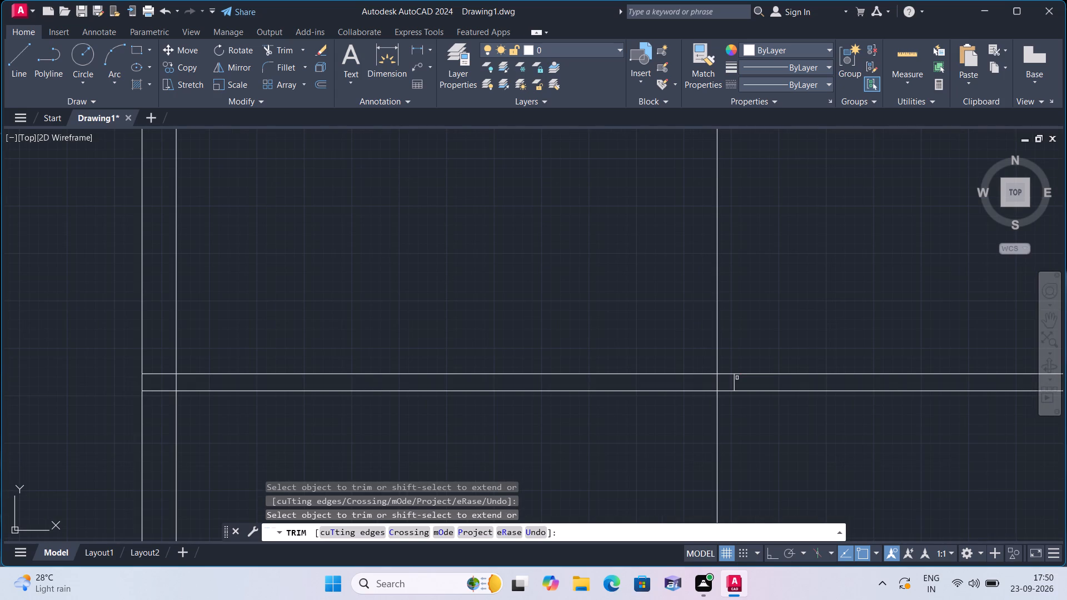
pyautogui.click(732, 379)
pyautogui.scroll(-1, 754, 351)
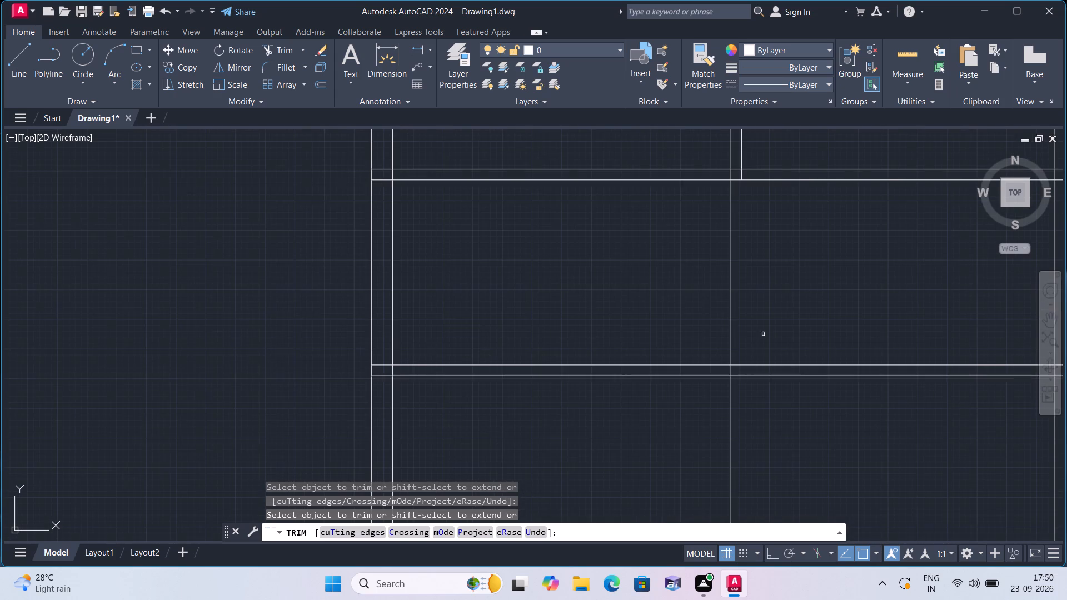
pyautogui.moveTo(787, 292); pyautogui.dragTo(786, 369, button='middle')
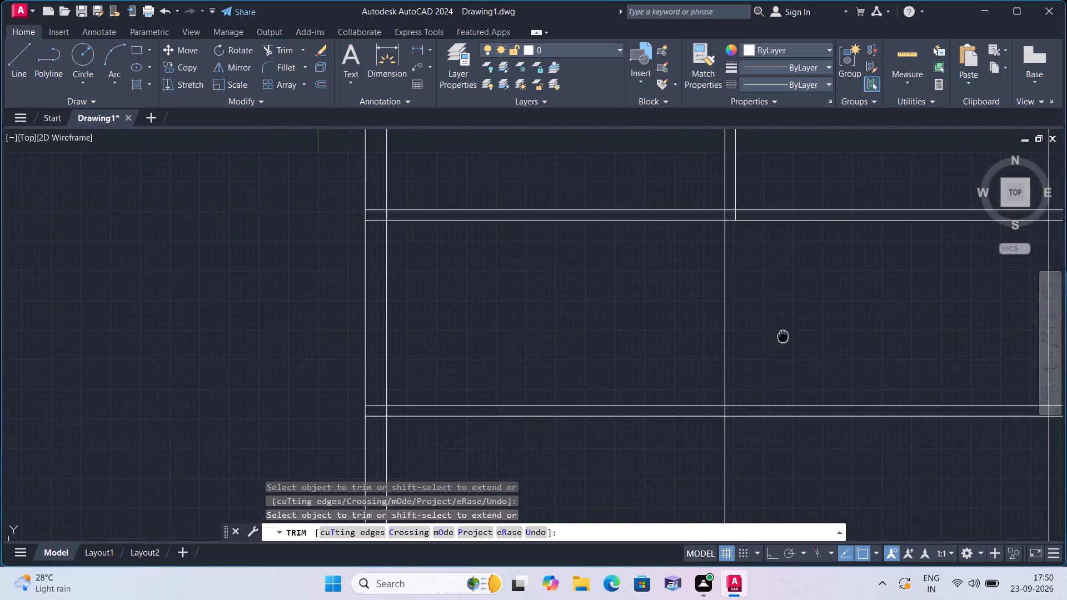
pyautogui.moveTo(786, 369); pyautogui.dragTo(771, 469, button='middle')
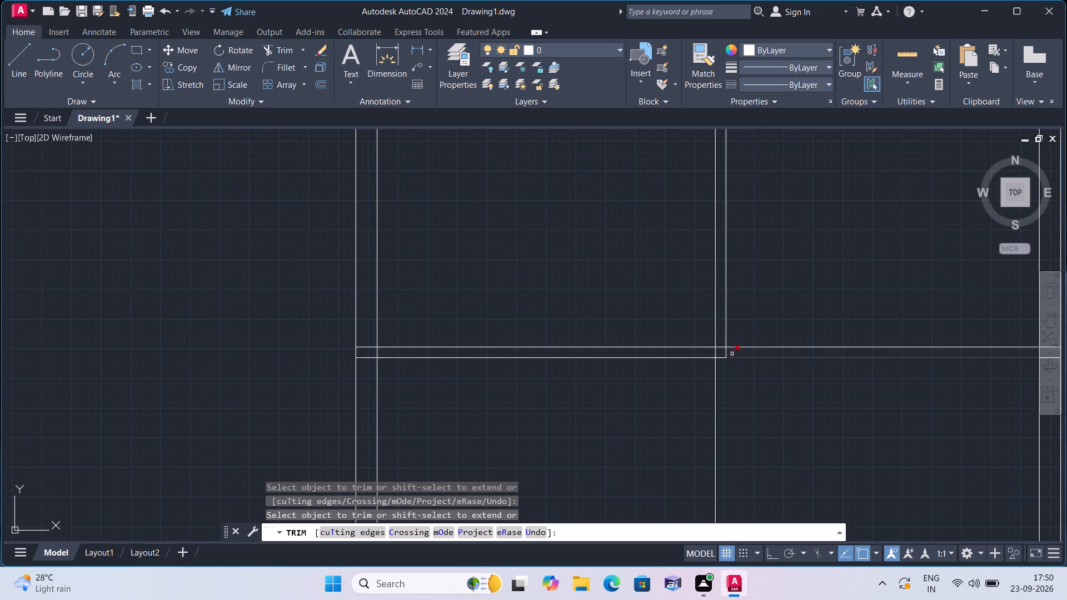
pyautogui.scroll(1, 731, 348)
pyautogui.click(720, 356)
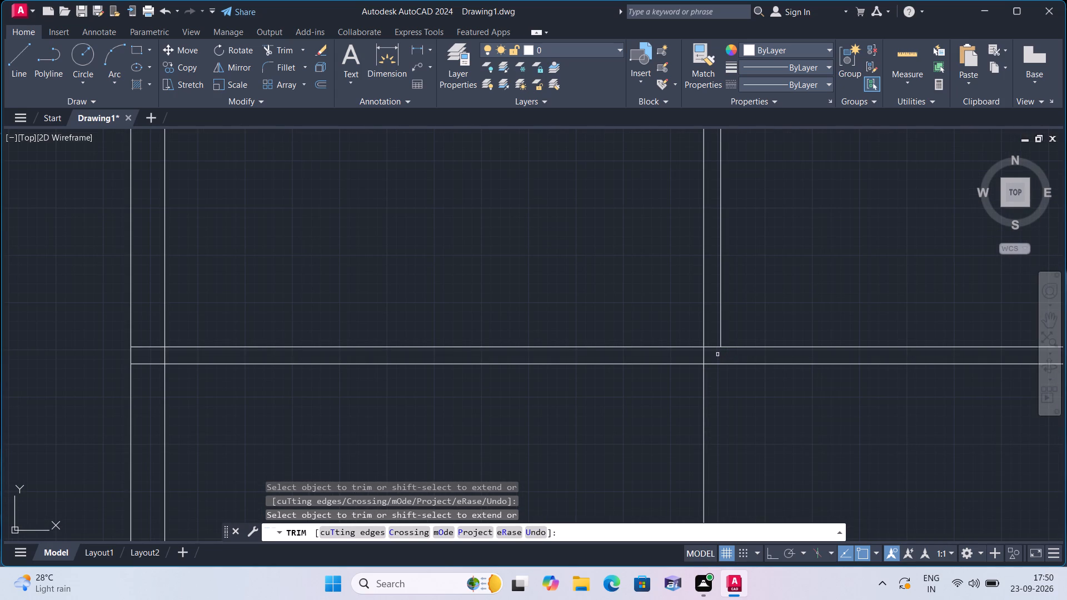
pyautogui.click(711, 347)
# Open the junction of the vertical partition and first full-width partition by trimming the right line and both horizontal lines inside it.
pyautogui.scroll(-2, 722, 316)
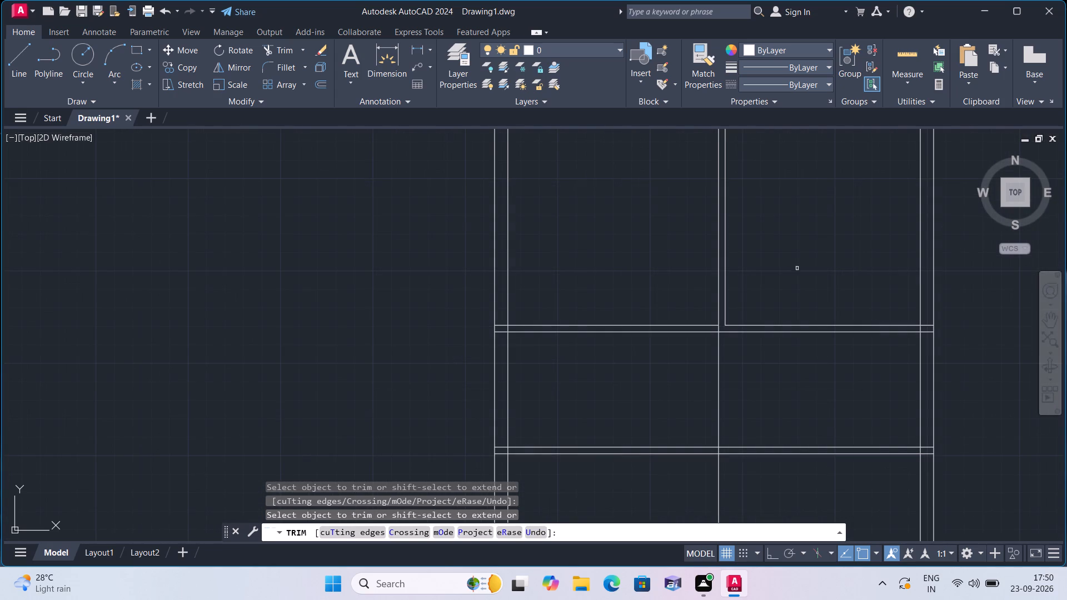
pyautogui.moveTo(822, 256); pyautogui.dragTo(830, 510, button='middle')
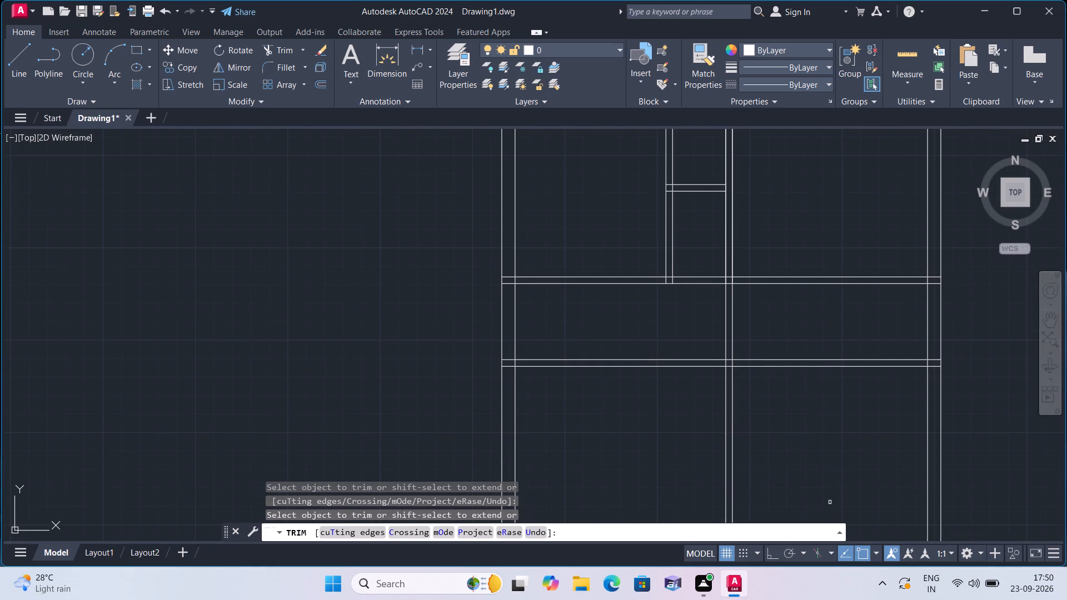
pyautogui.scroll(-1, 827, 495)
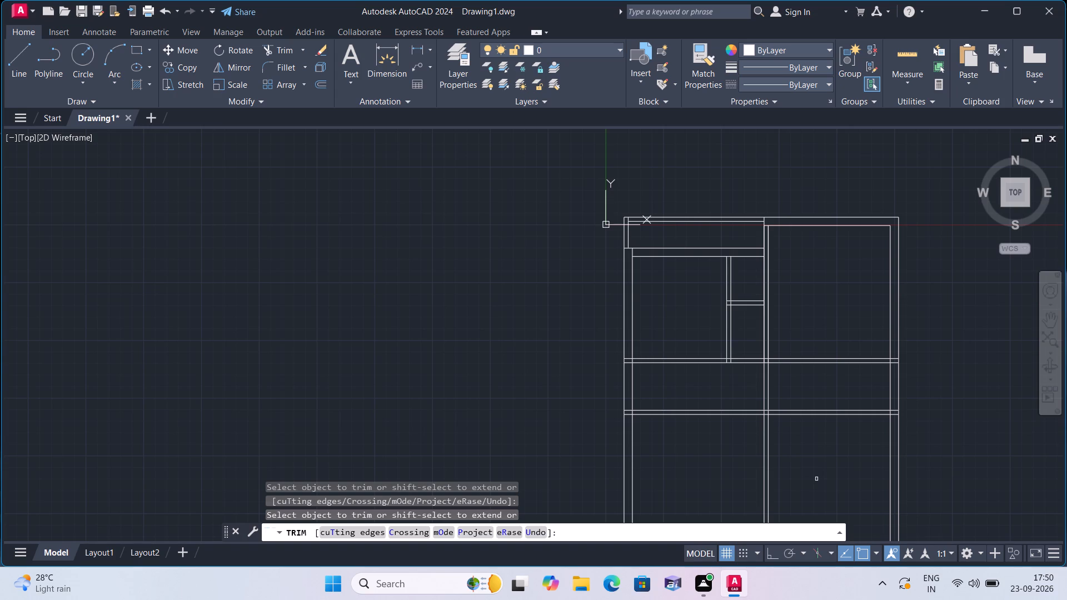
pyautogui.moveTo(815, 478); pyautogui.dragTo(803, 395, button='middle')
pyautogui.scroll(-1, 807, 408)
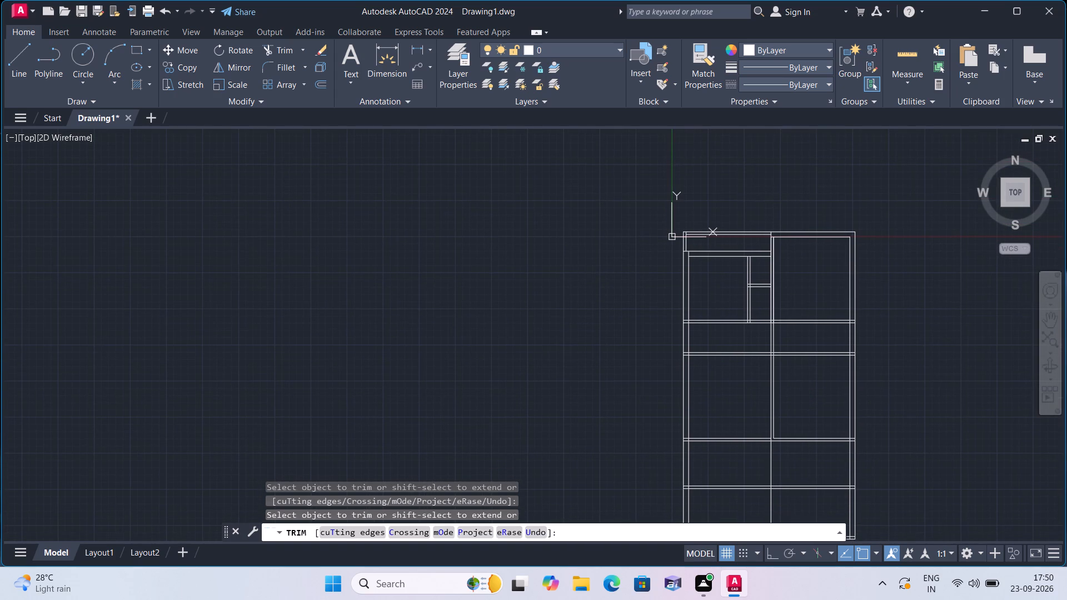
pyautogui.scroll(4, 774, 325)
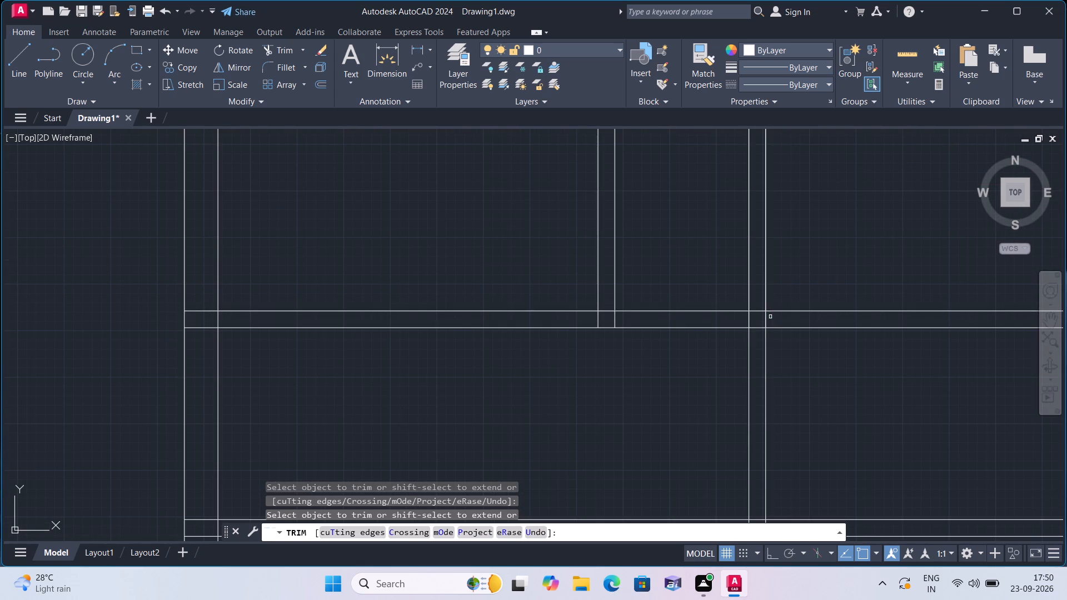
pyautogui.click(767, 317)
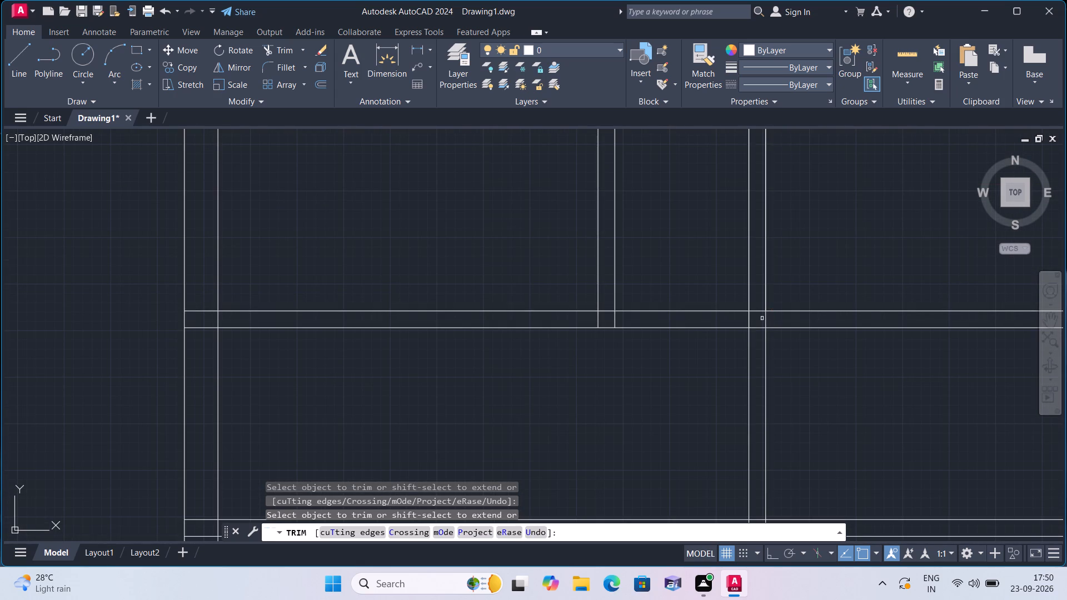
pyautogui.click(766, 318)
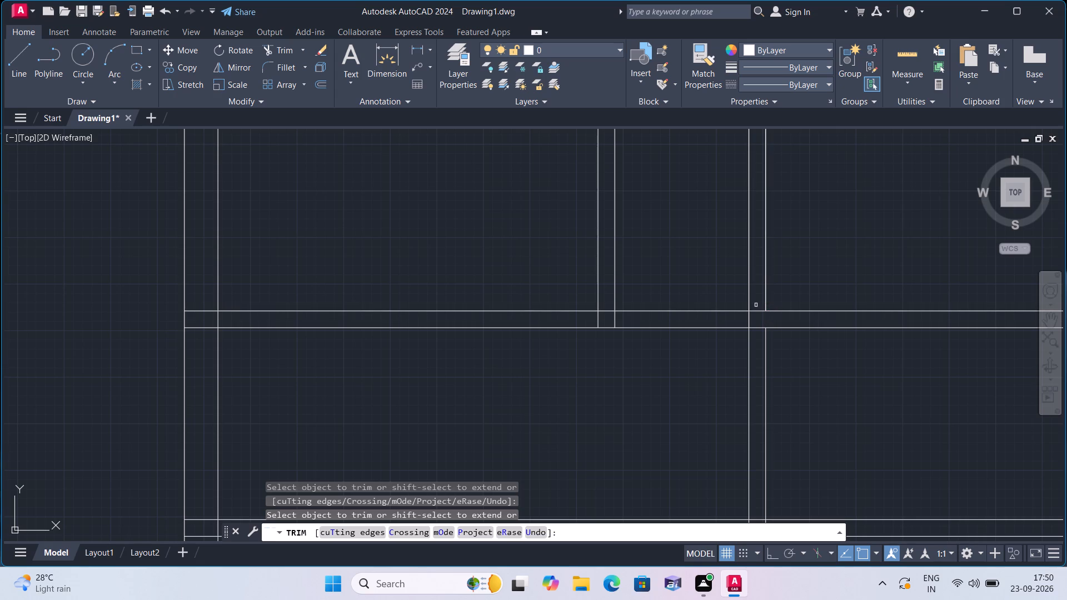
pyautogui.click(756, 305)
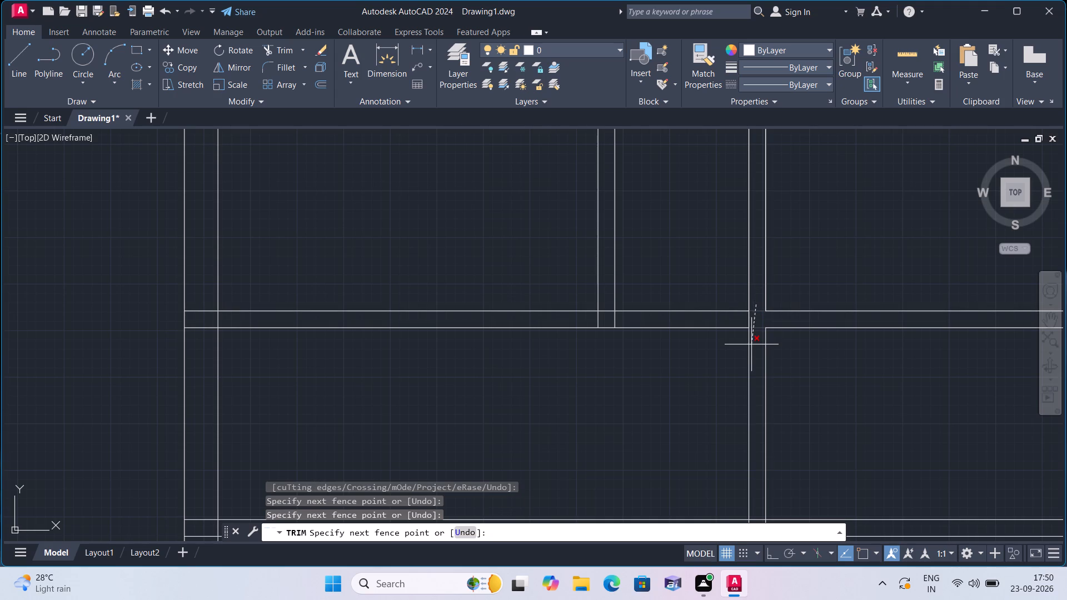
pyautogui.click(763, 337)
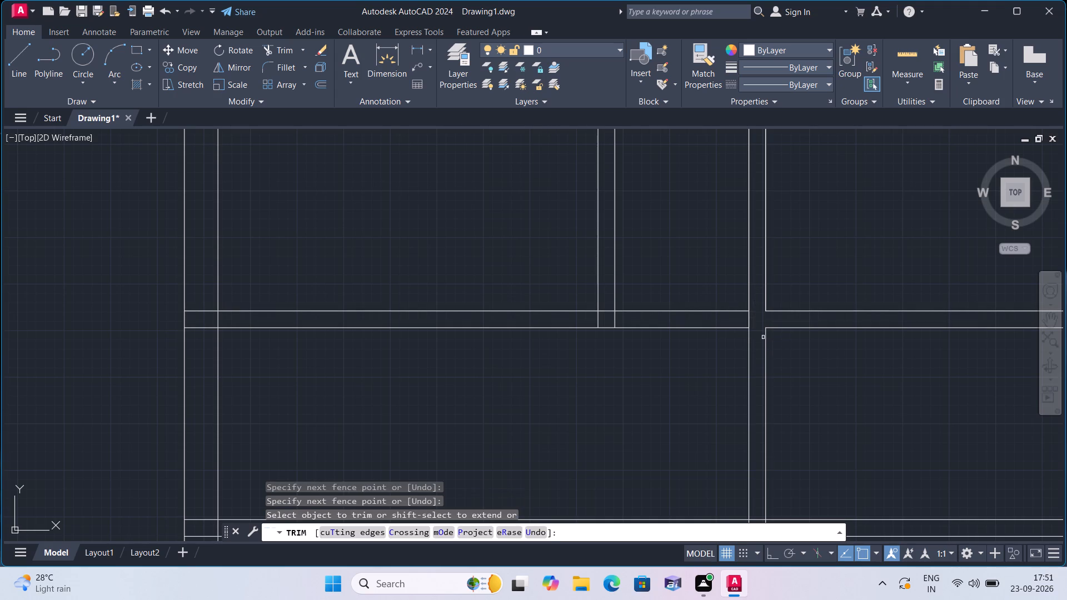
# Trim both lines of the first full-width partition between the short inner vertical partition and the long vertical partition with a fence.
pyautogui.scroll(-1, 694, 336)
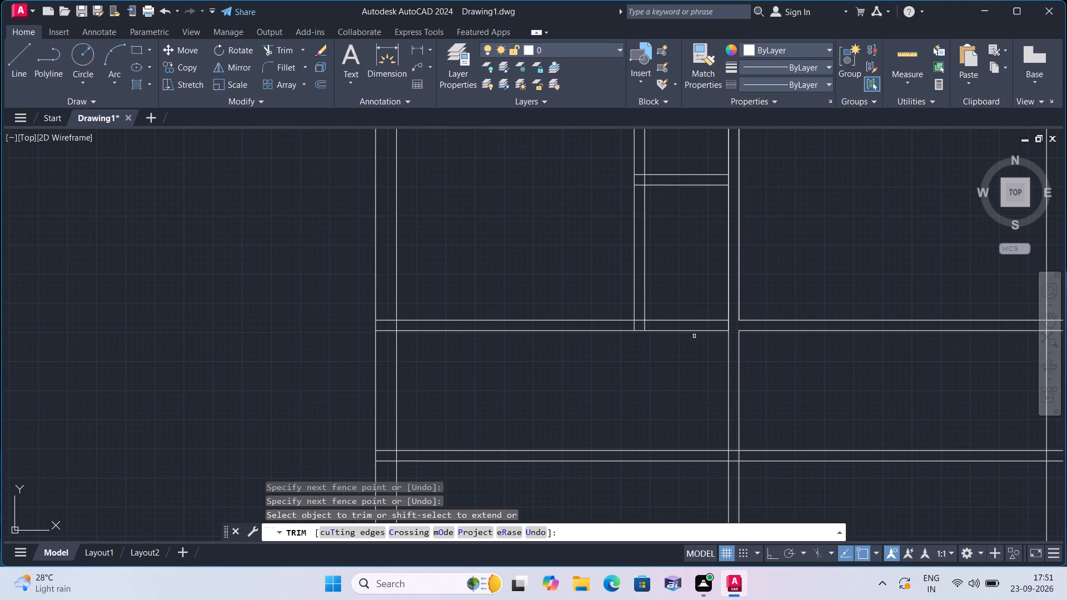
pyautogui.click(694, 337)
pyautogui.click(693, 291)
pyautogui.press('Escape')
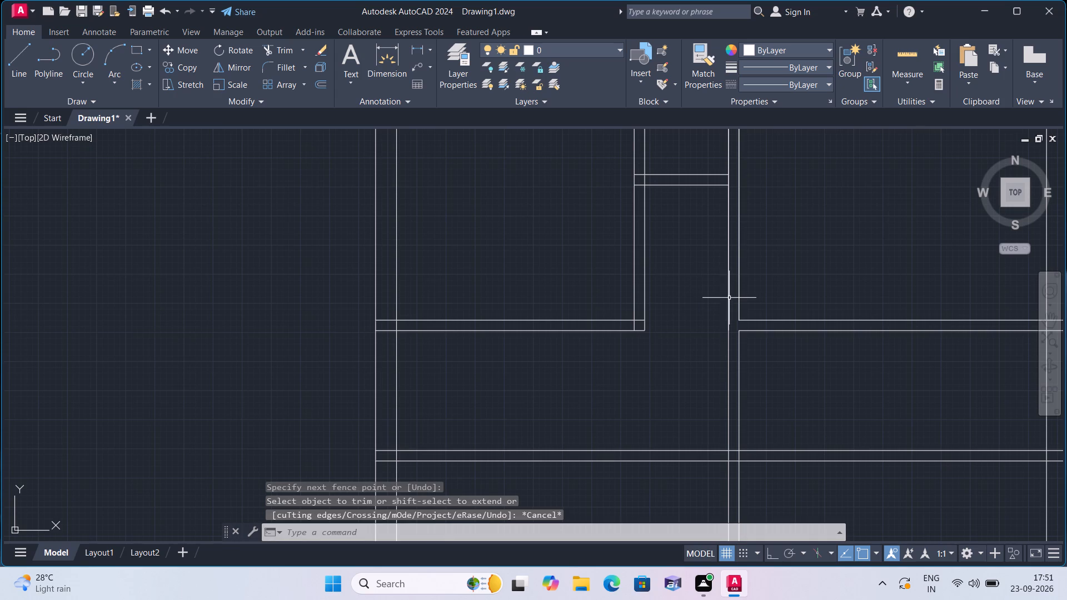
# Erase the full-height left line of the long vertical partition.
pyautogui.click(730, 298)
pyautogui.scroll(-2, 752, 299)
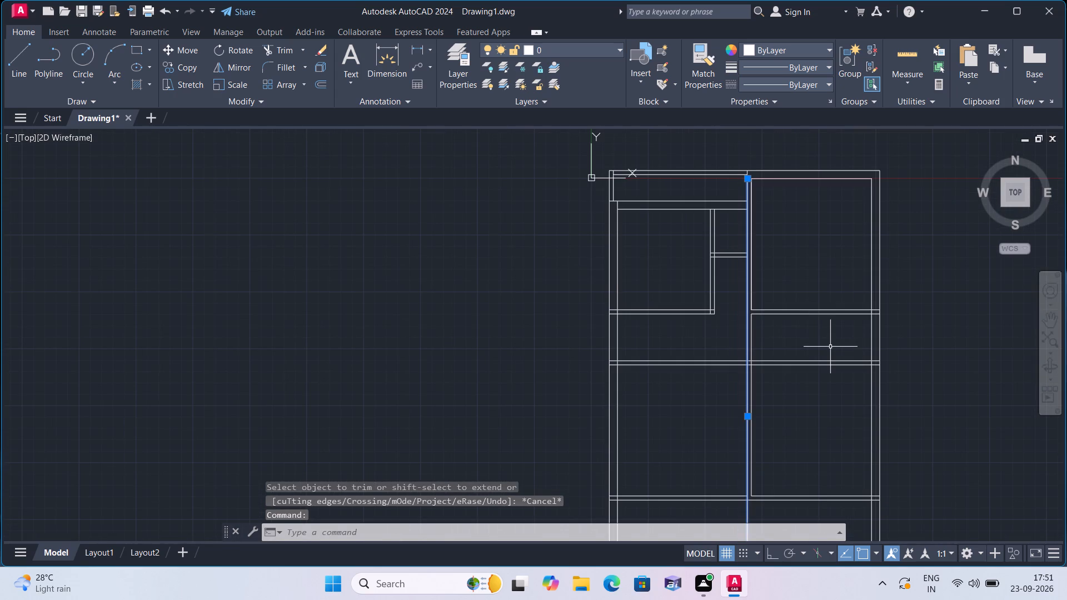
pyautogui.moveTo(829, 350); pyautogui.dragTo(820, 316, button='middle')
pyautogui.press('Delete')
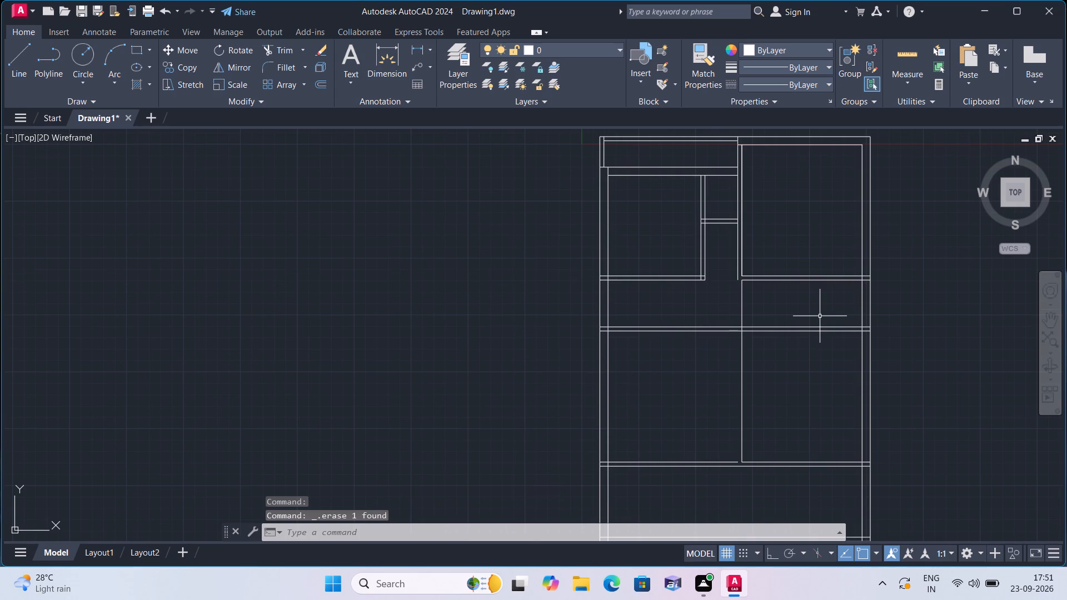
# Extend the long vertical partition's left line down from the first full-width partition to the outer line of the bottom wall.
pyautogui.write('extend')
pyautogui.press('space')
pyautogui.scroll(1, 734, 267)
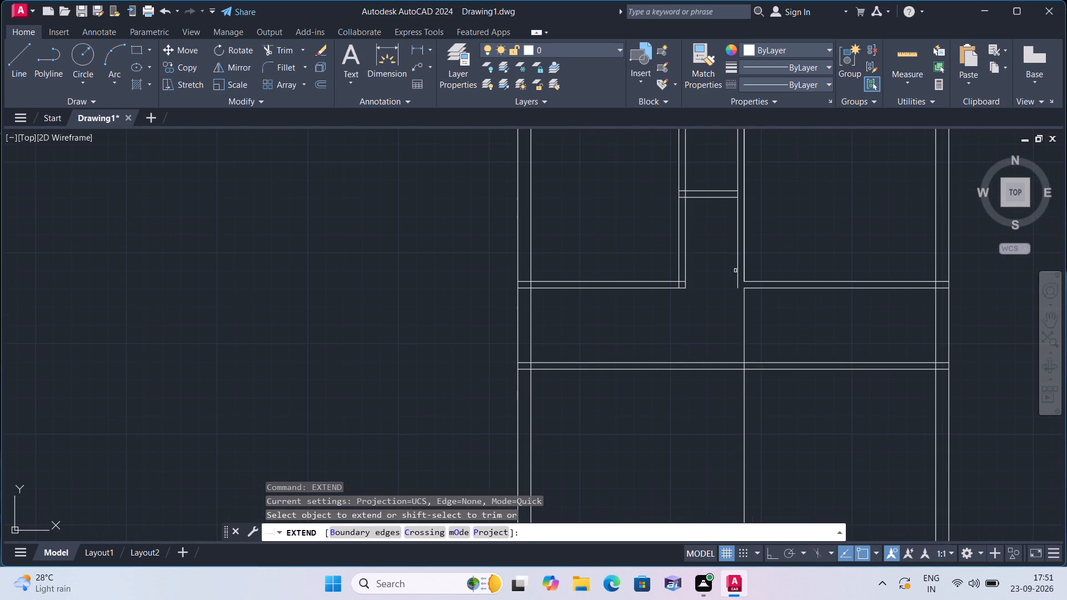
pyautogui.click(737, 279)
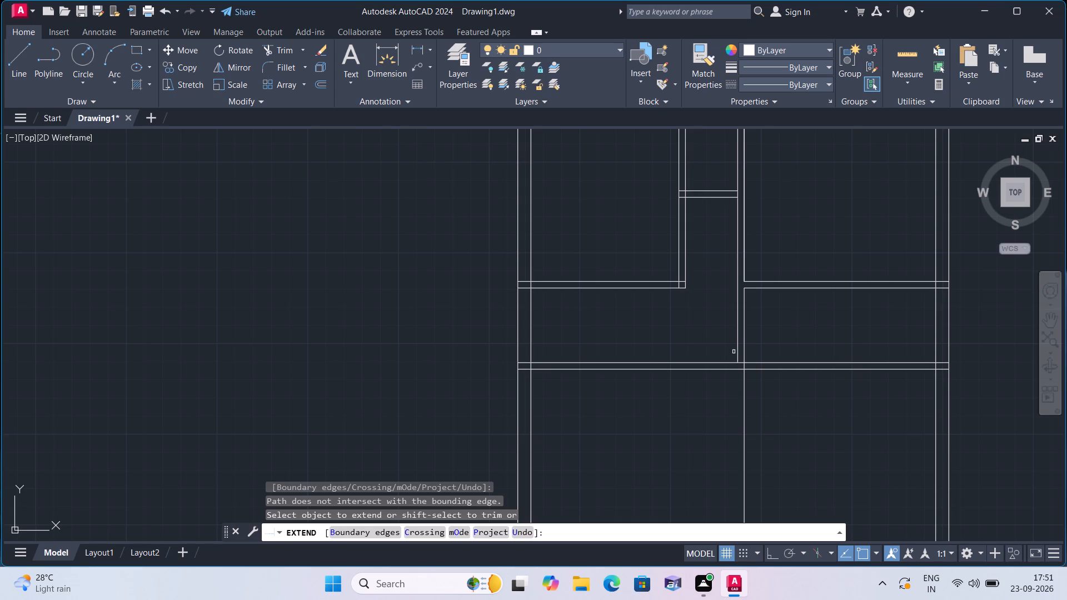
pyautogui.click(738, 352)
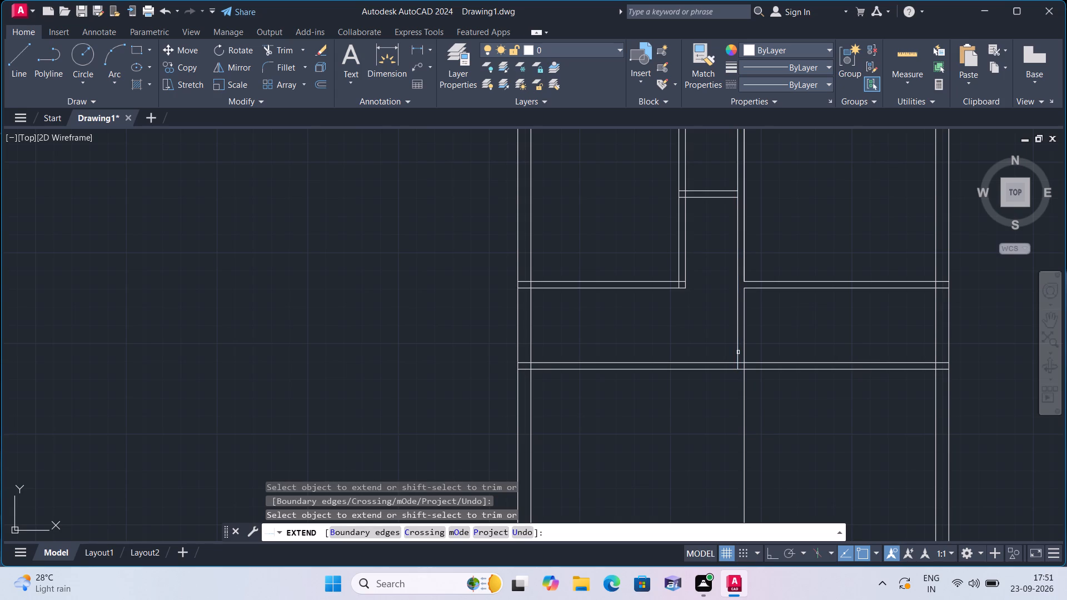
pyautogui.moveTo(737, 351); pyautogui.dragTo(774, 220, button='middle')
pyautogui.scroll(2, 774, 233)
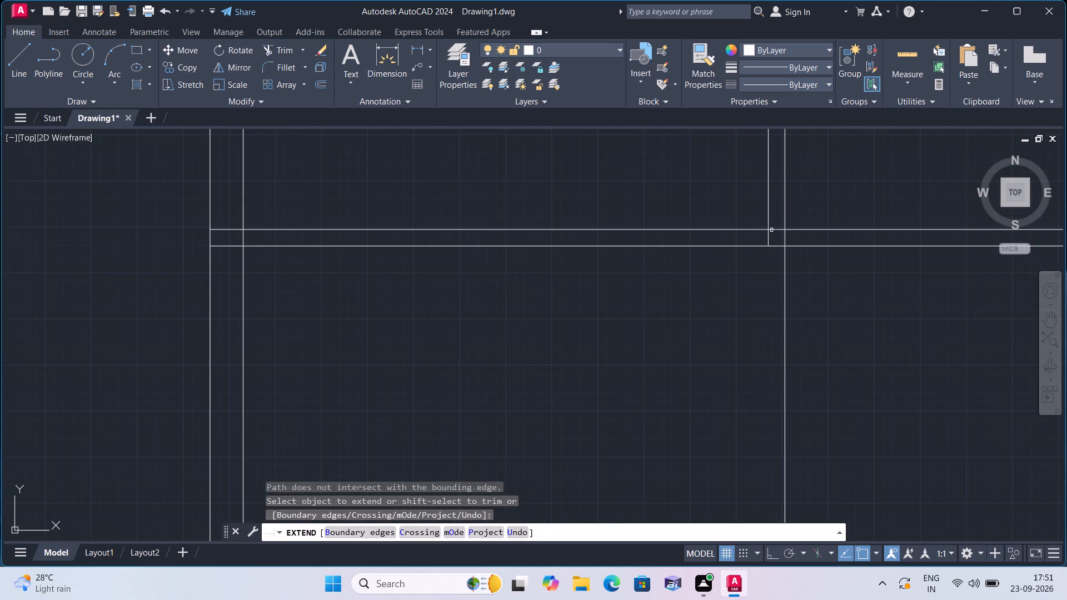
pyautogui.scroll(-3, 771, 227)
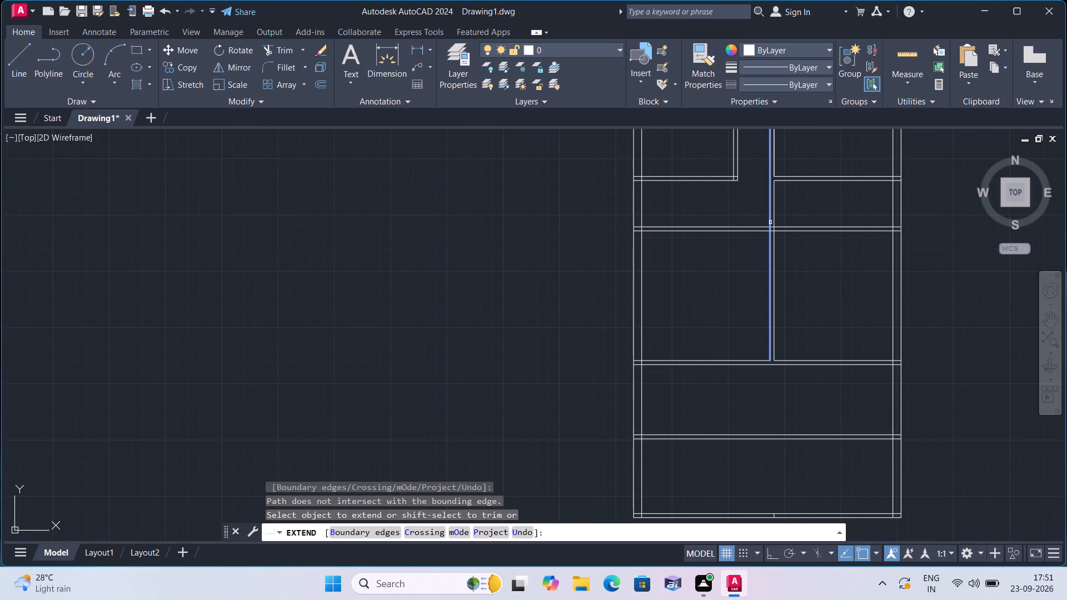
pyautogui.click(770, 222)
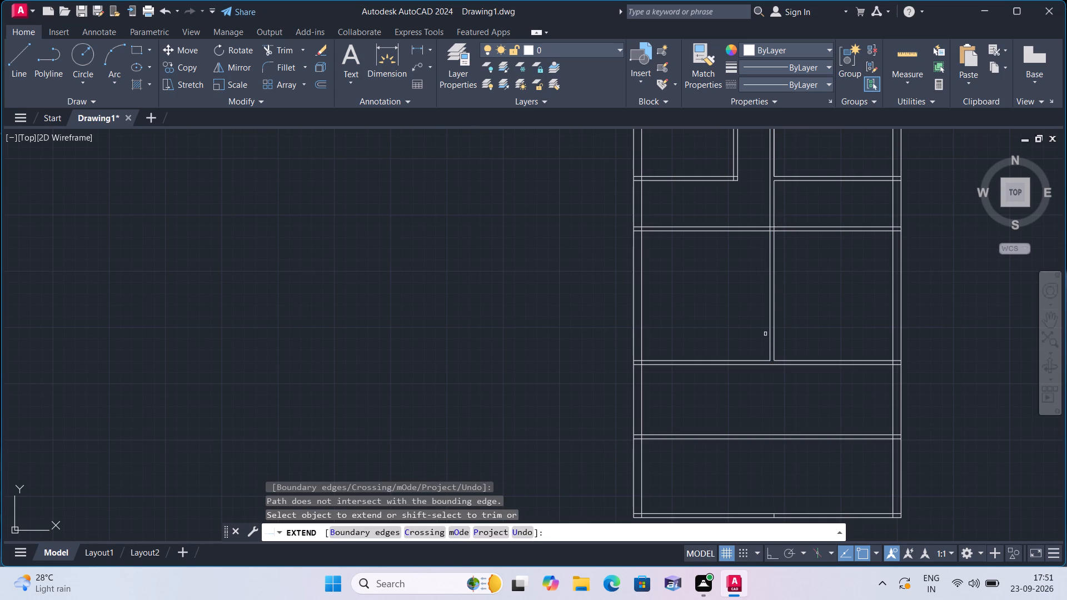
pyautogui.click(769, 352)
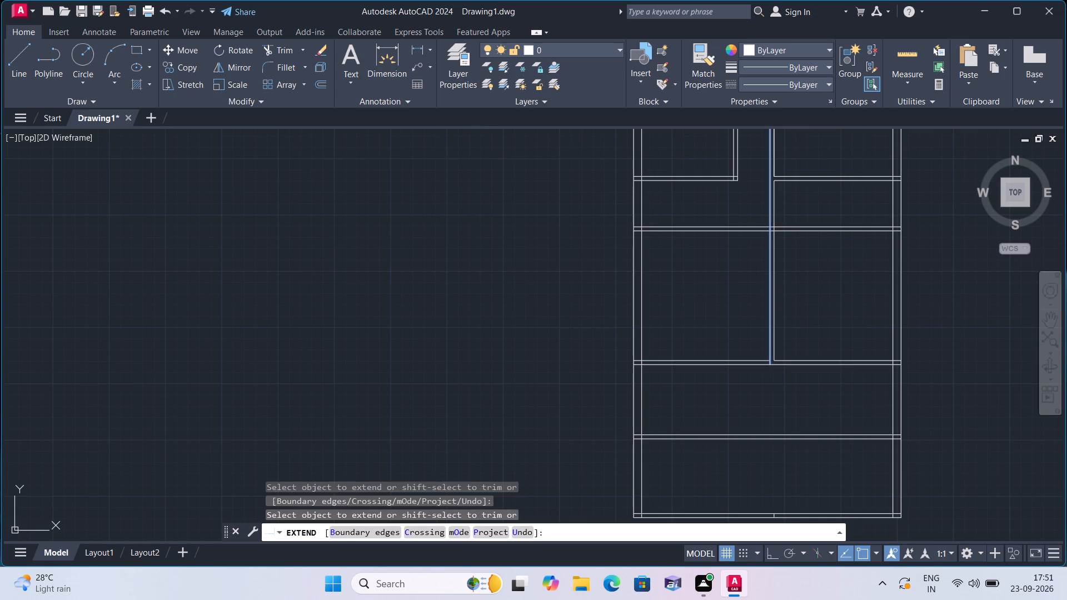
pyautogui.click(770, 357)
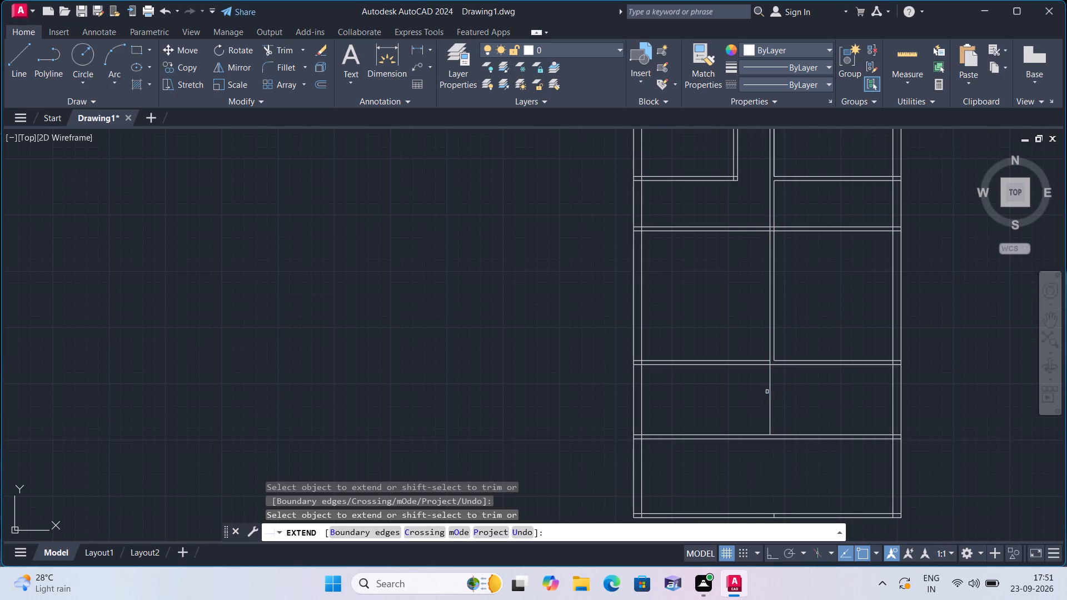
pyautogui.click(767, 392)
pyautogui.moveTo(762, 387); pyautogui.dragTo(770, 319, button='middle')
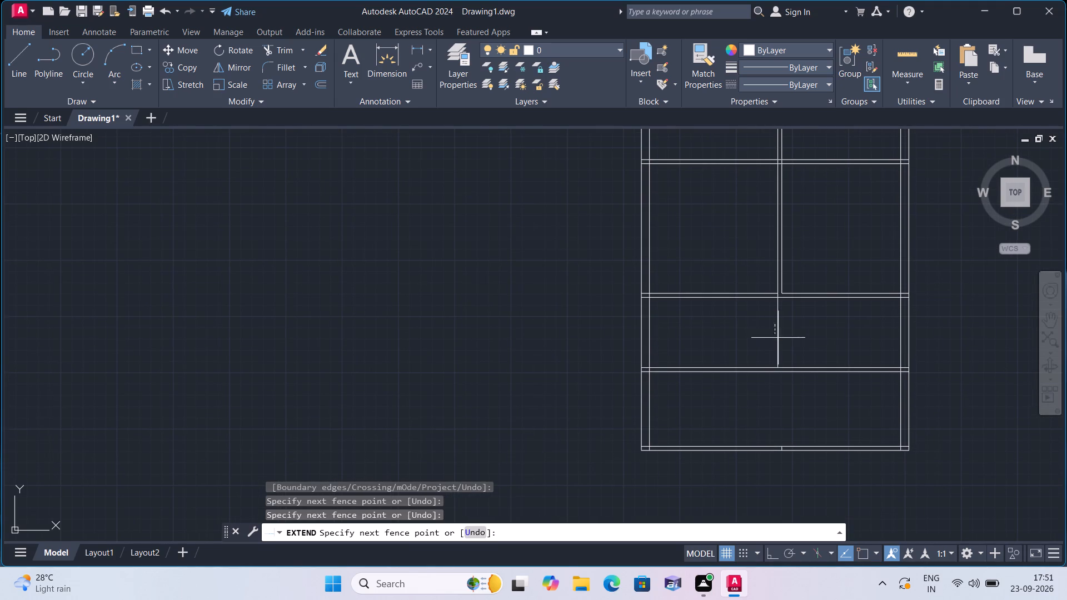
pyautogui.click(781, 349)
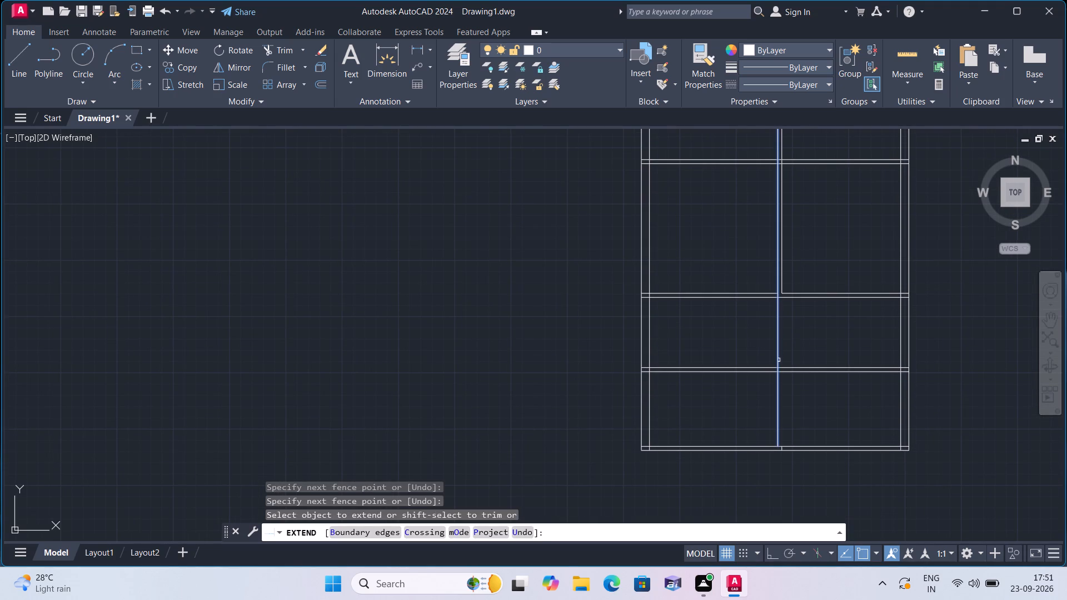
pyautogui.click(778, 363)
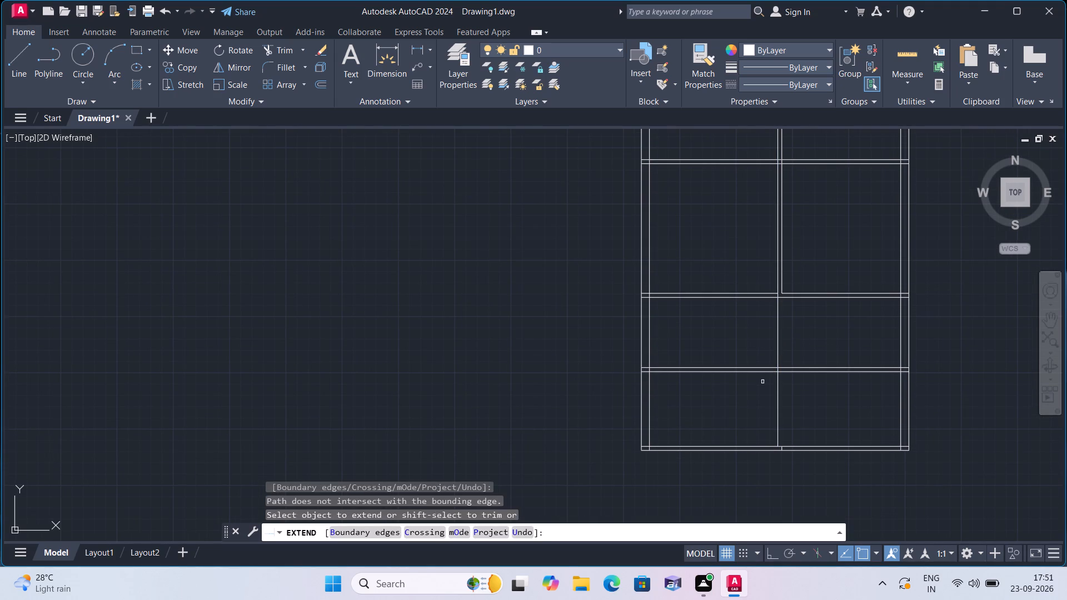
pyautogui.click(780, 411)
pyautogui.press('Escape')
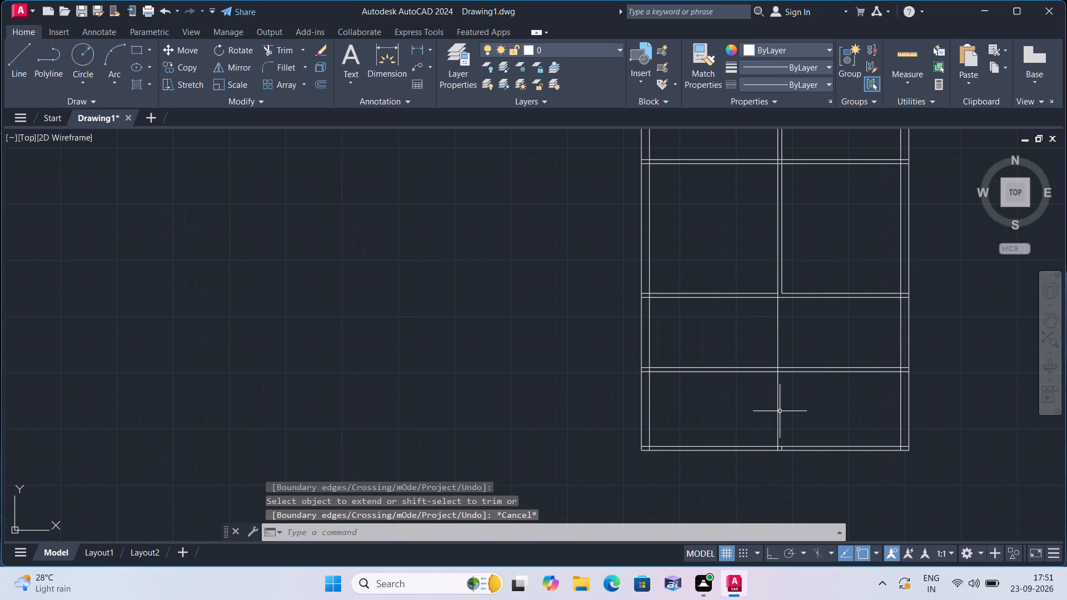
# Erase the leftover stub of the vertical partition's right line inside the bottom wall.
pyautogui.scroll(2, 780, 411)
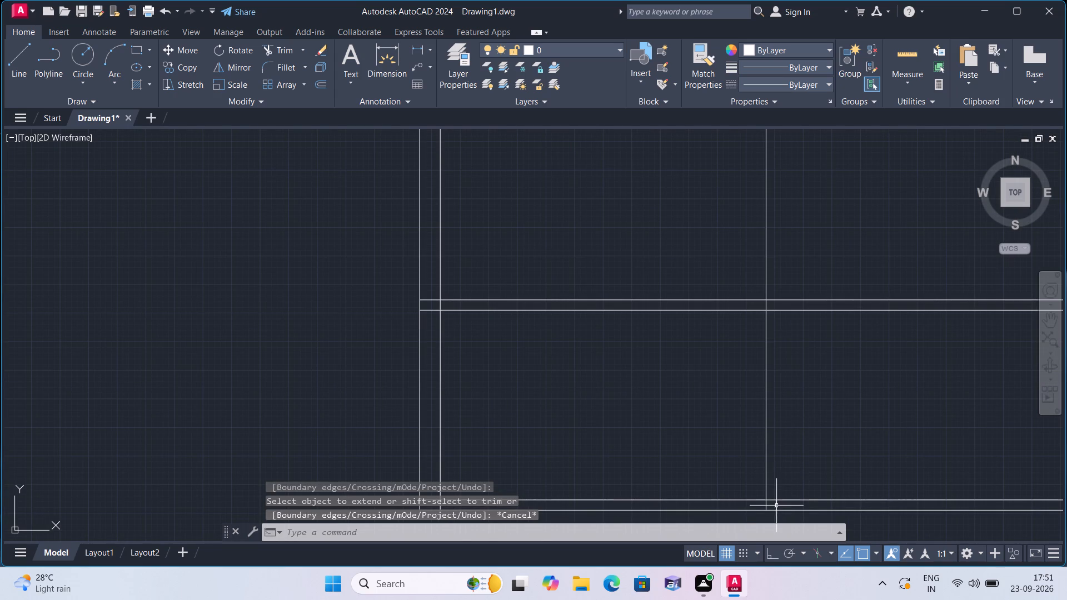
pyautogui.click(776, 506)
pyautogui.press('Delete')
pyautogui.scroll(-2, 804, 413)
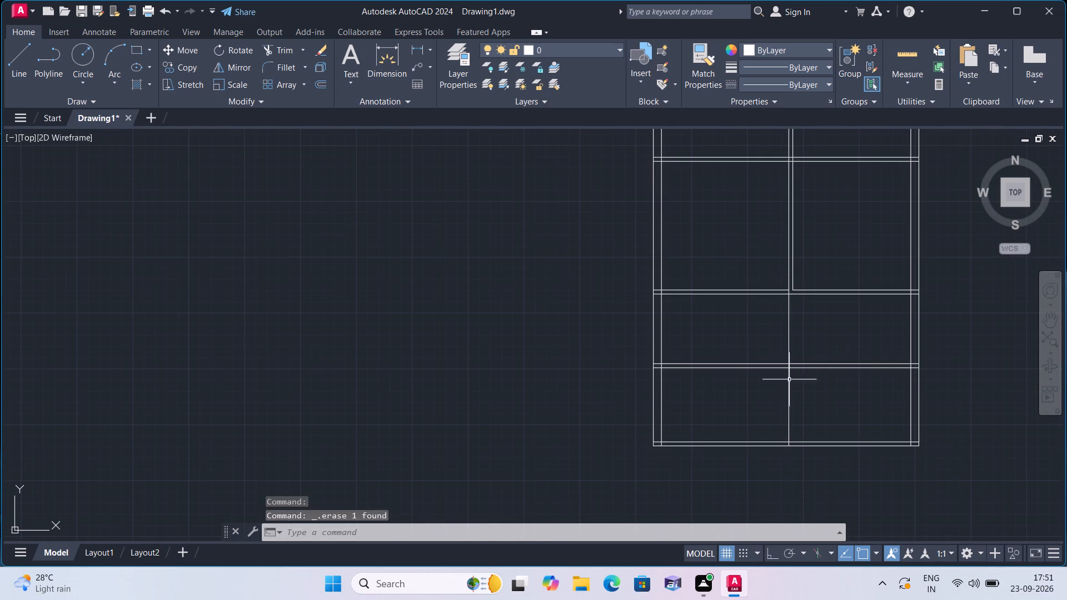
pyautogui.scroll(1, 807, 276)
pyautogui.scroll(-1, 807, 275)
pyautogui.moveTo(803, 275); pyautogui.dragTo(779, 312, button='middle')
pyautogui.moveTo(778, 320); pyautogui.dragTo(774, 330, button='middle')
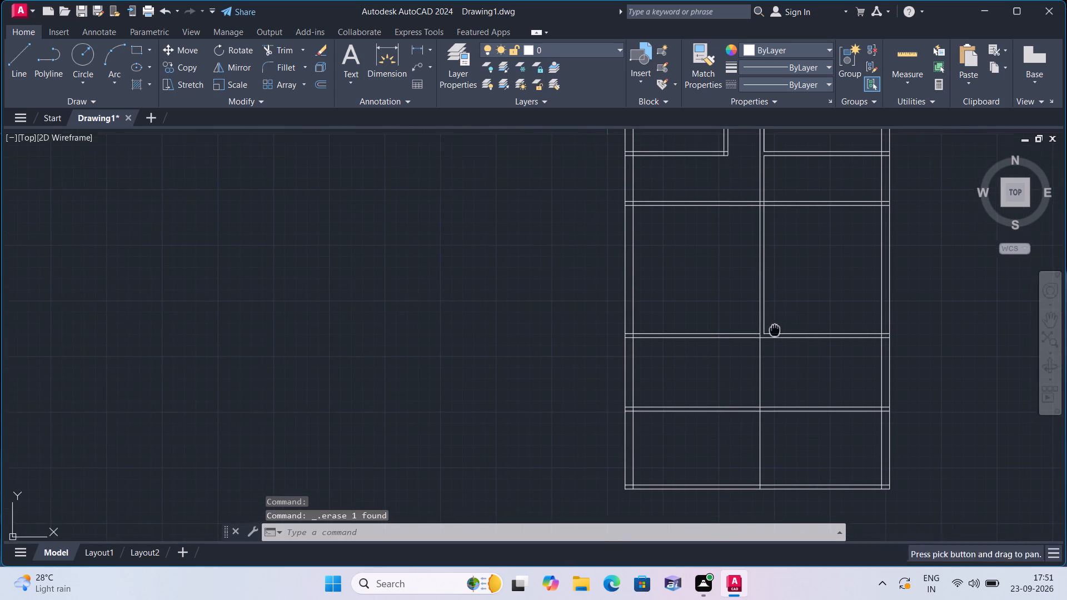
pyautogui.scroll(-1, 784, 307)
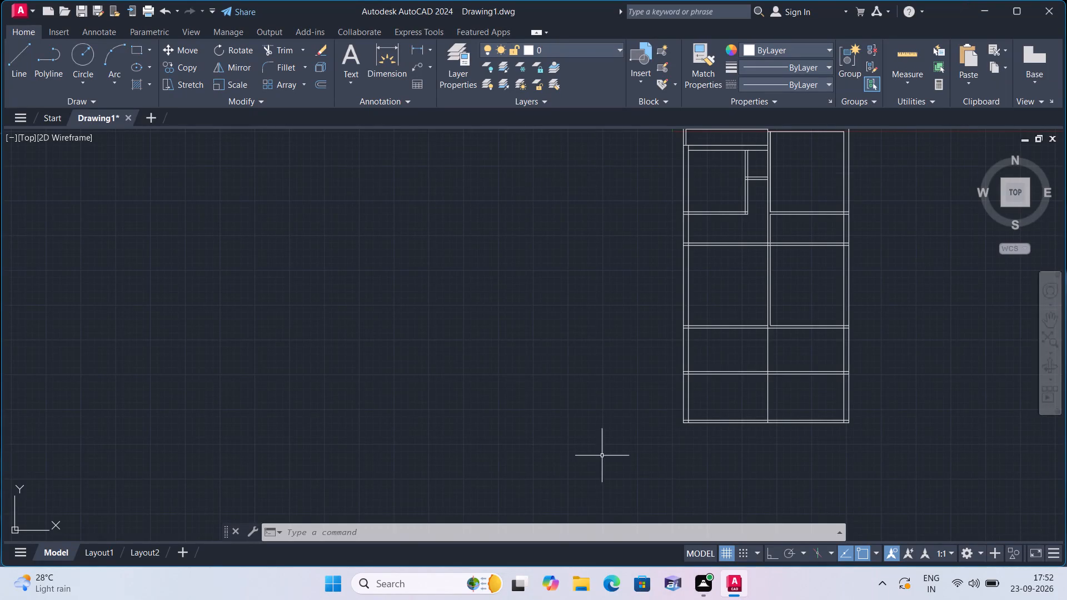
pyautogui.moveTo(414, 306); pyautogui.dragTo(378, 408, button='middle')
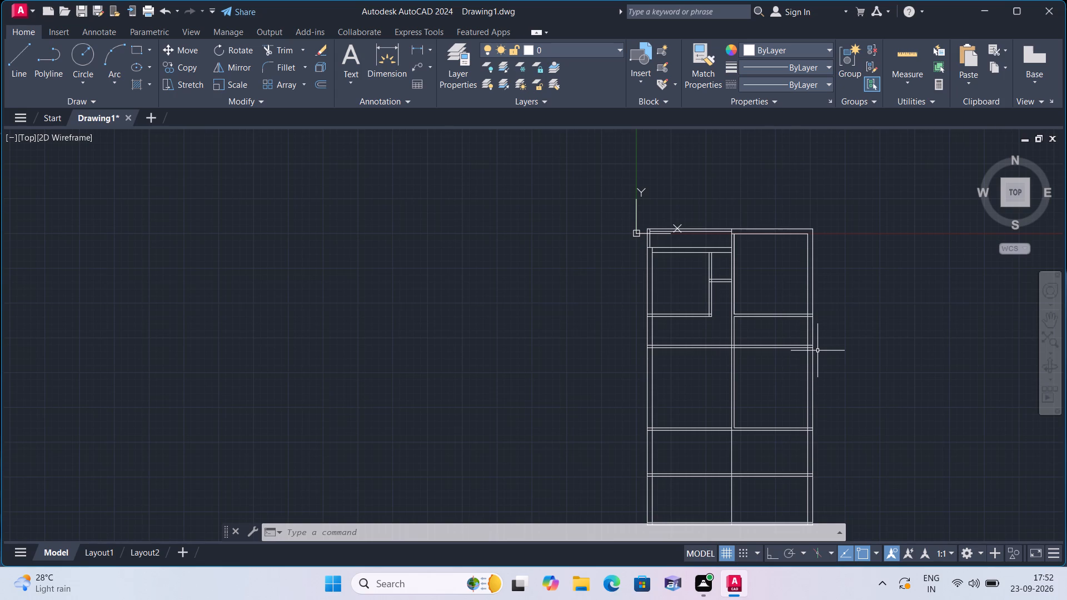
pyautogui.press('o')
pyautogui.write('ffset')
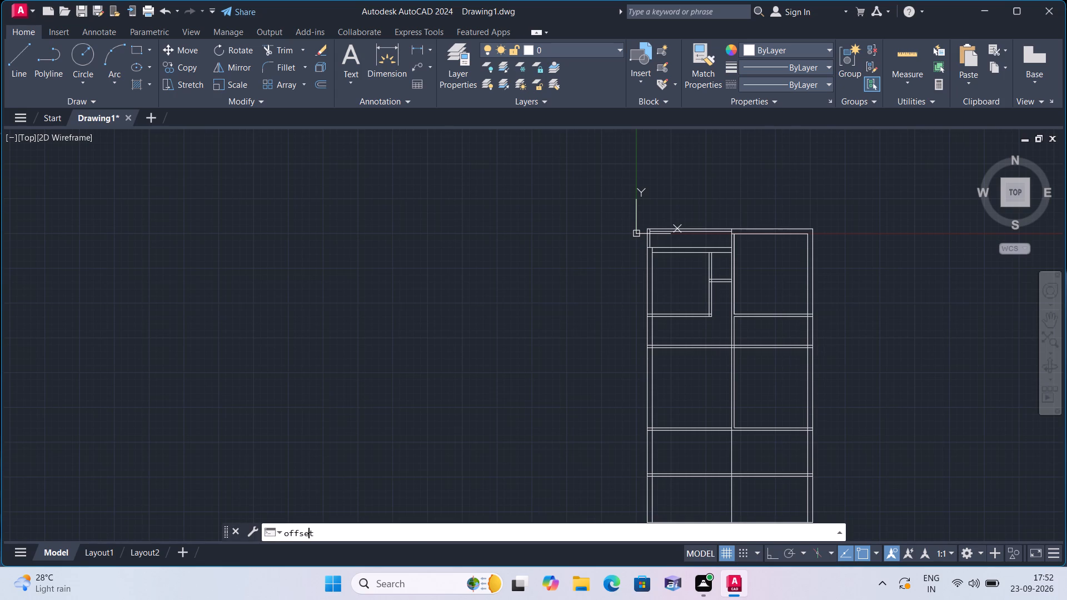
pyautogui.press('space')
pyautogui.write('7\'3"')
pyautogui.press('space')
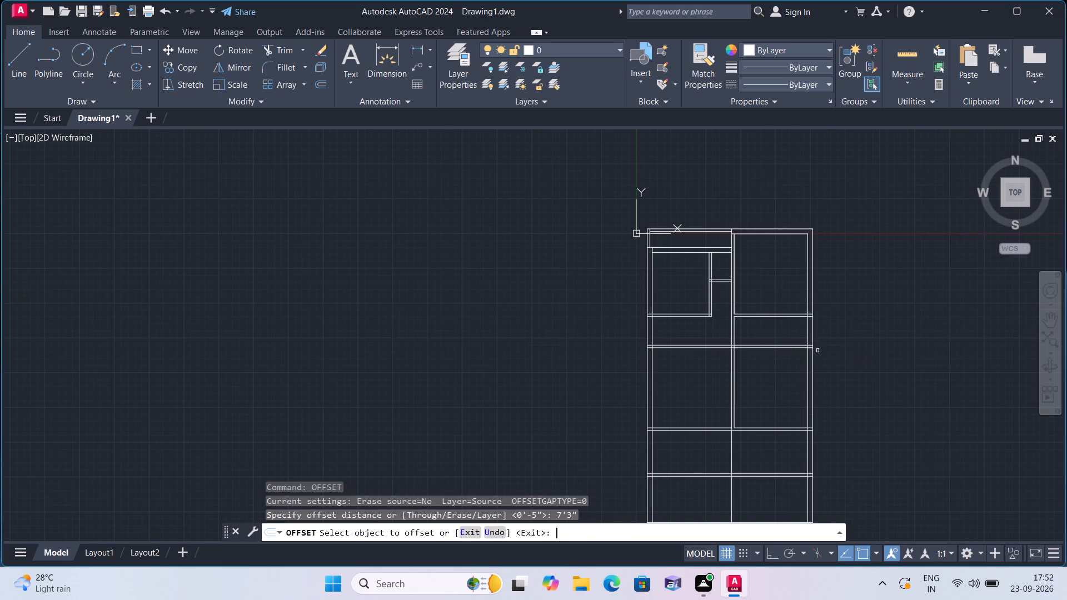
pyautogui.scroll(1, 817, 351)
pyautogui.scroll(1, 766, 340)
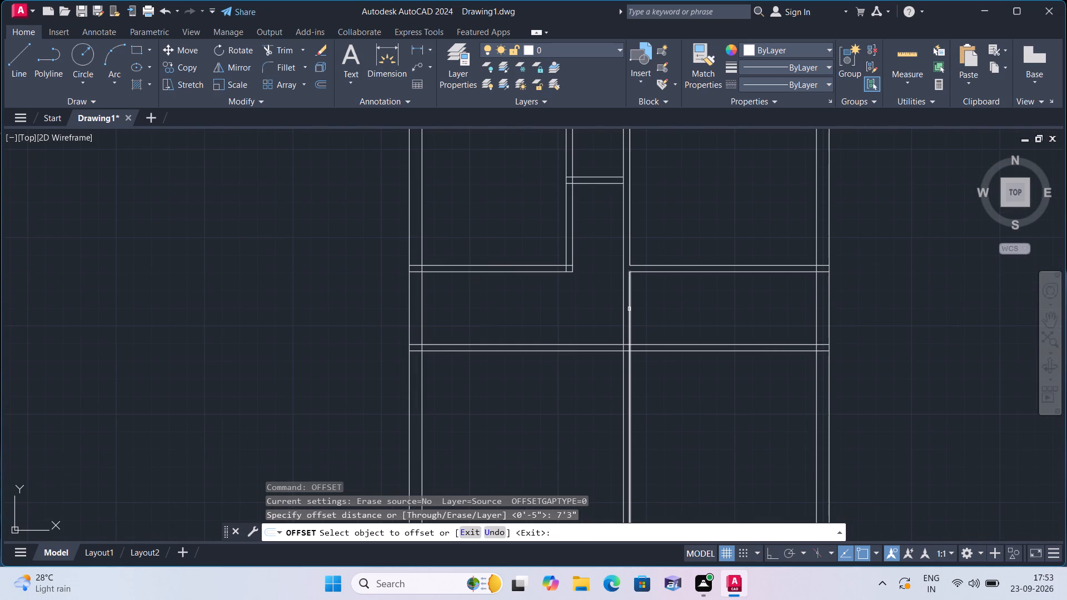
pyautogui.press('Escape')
# Open the junction of the long vertical partition and second full-width partition by trimming the right line and both horizontal lines inside it.
pyautogui.write('trim')
pyautogui.press('space')
pyautogui.scroll(1, 625, 334)
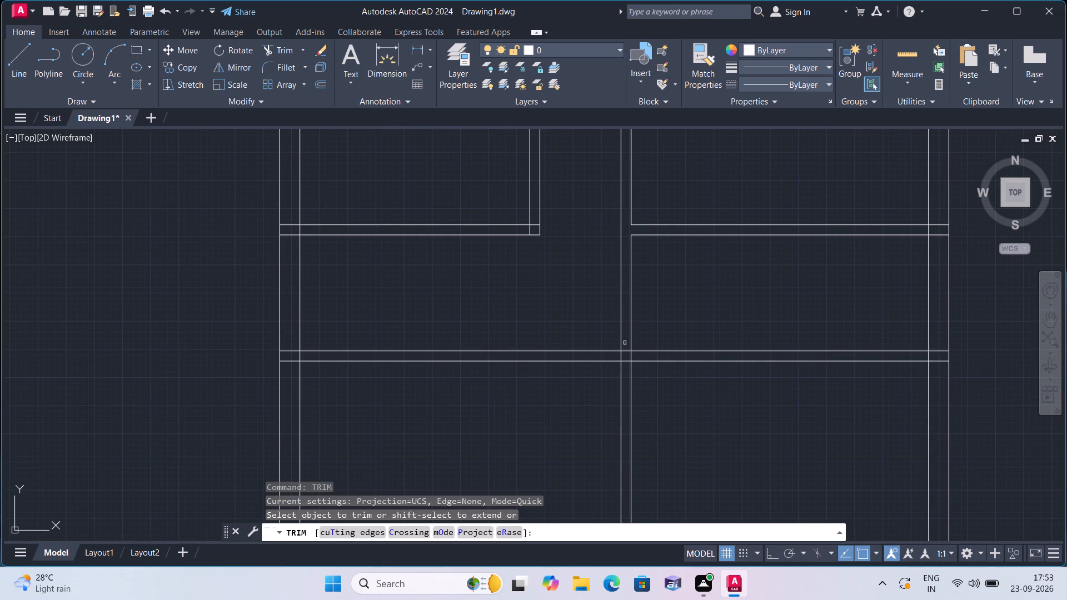
pyautogui.click(627, 350)
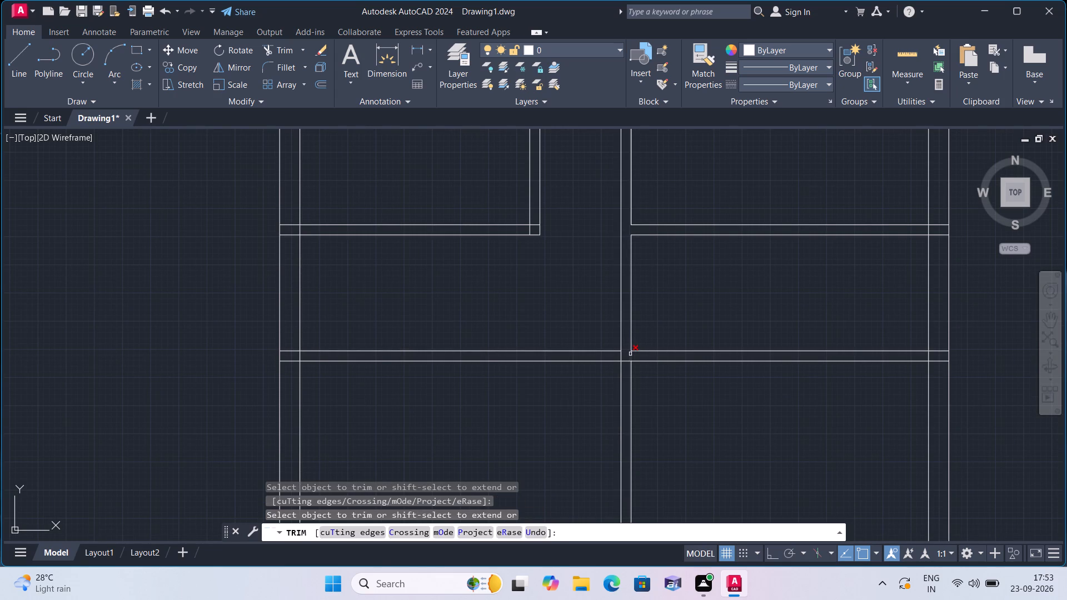
pyautogui.click(630, 354)
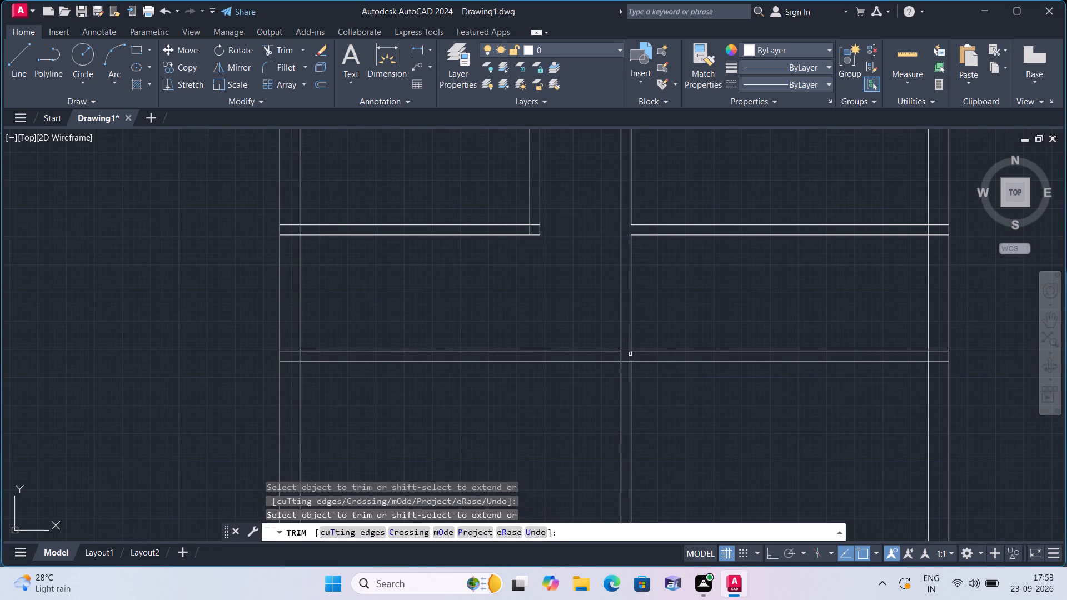
pyautogui.scroll(1, 630, 360)
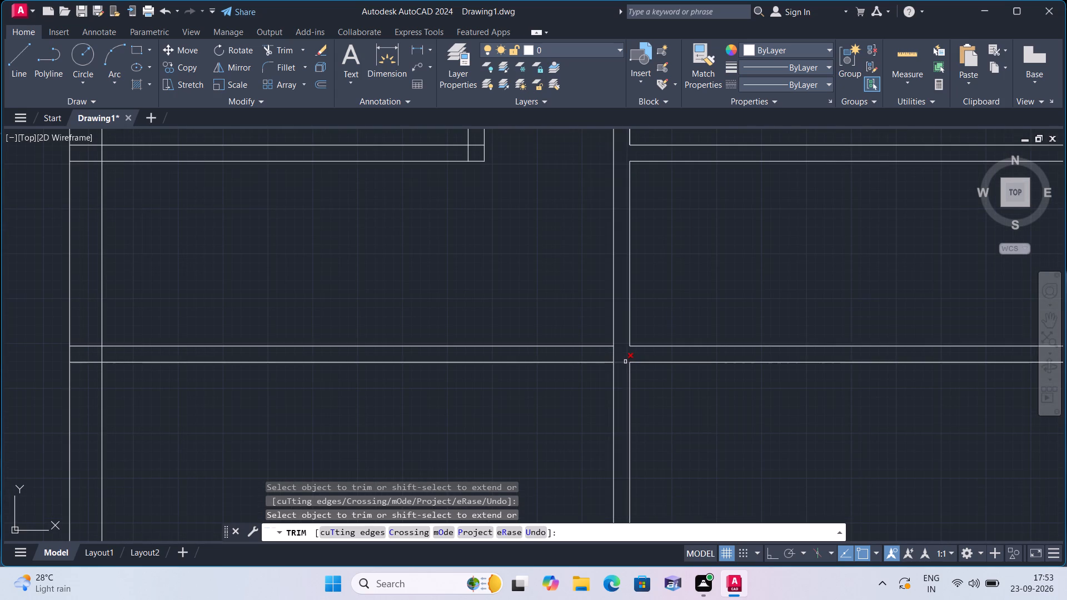
pyautogui.click(625, 362)
pyautogui.scroll(-1, 652, 370)
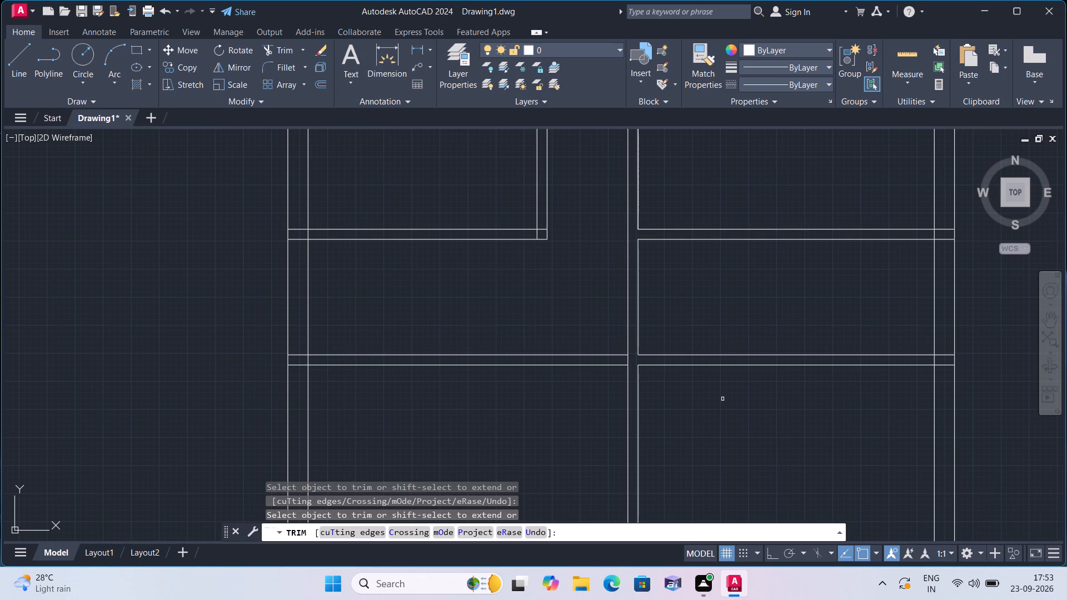
pyautogui.press('Escape')
# Offset the vertical partition's right line between the first and second full-width partitions 7'3" to the right.
pyautogui.write("offset 7'")
pyautogui.write('3"')
pyautogui.press('space')
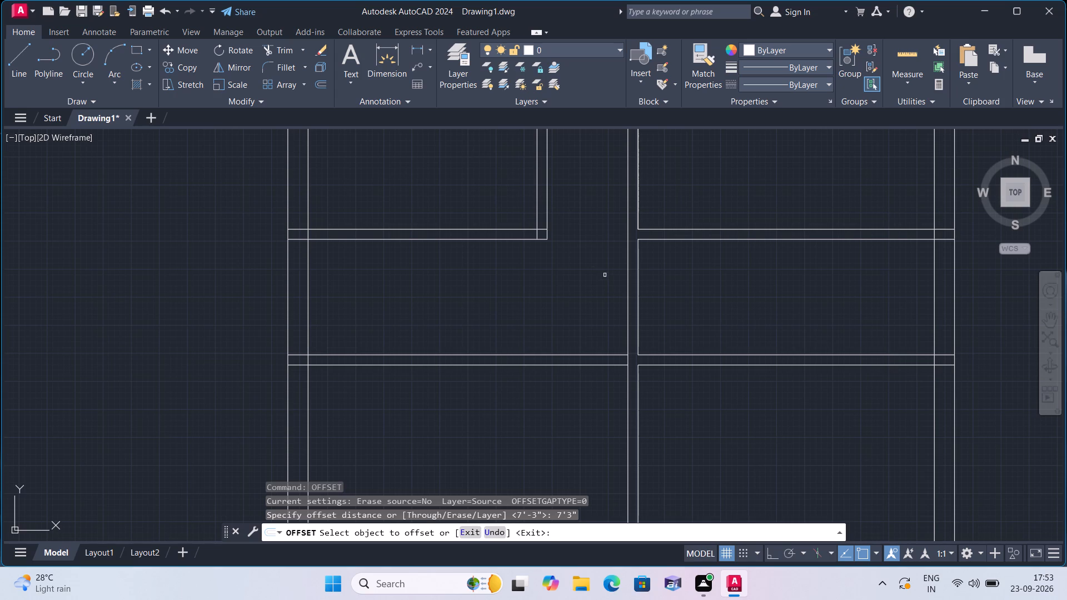
pyautogui.click(639, 301)
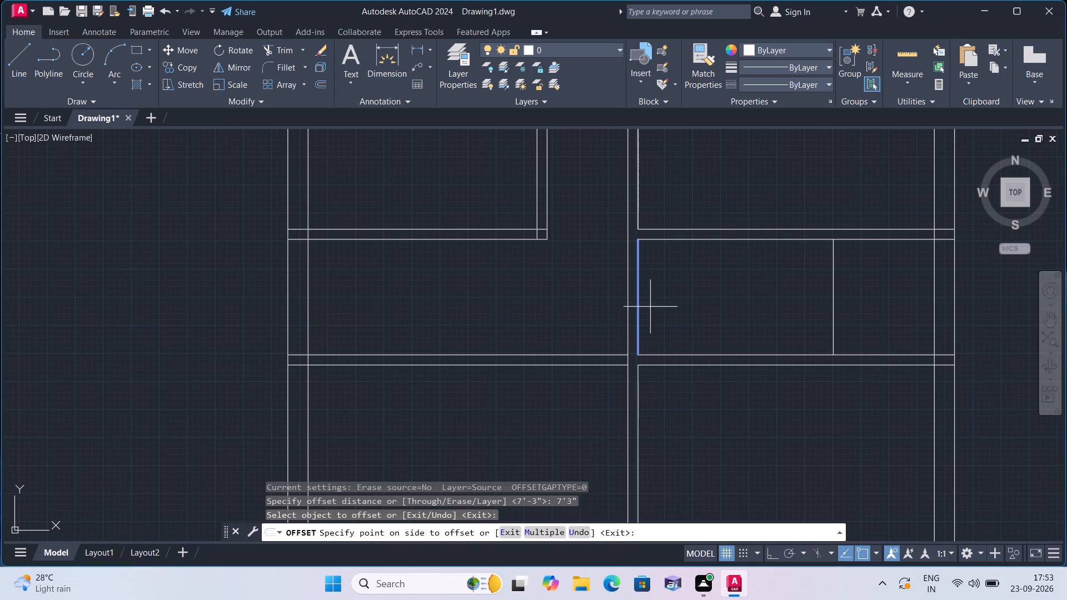
pyautogui.click(719, 312)
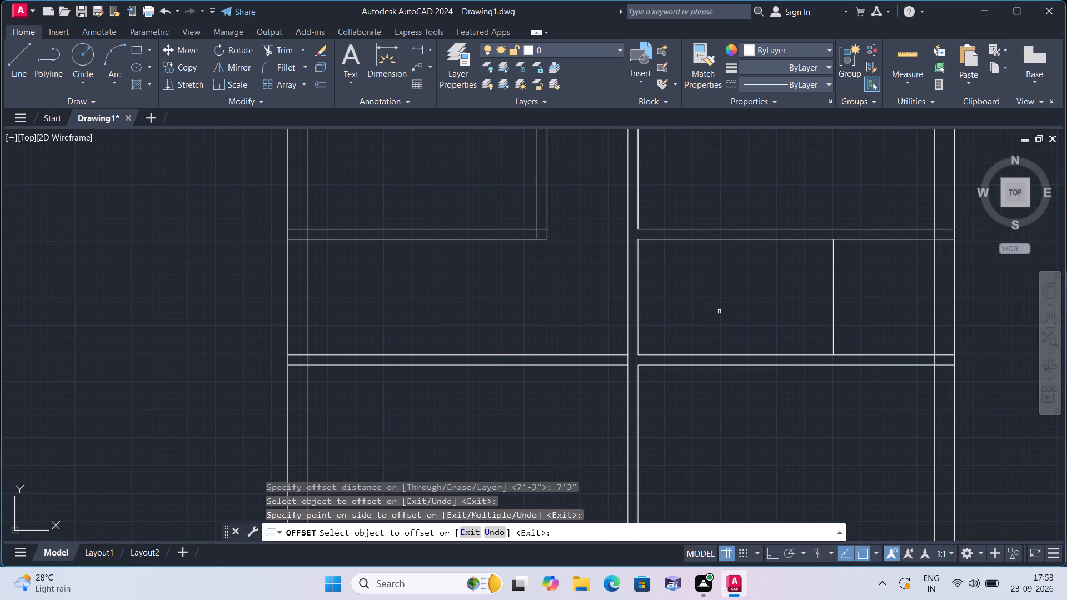
pyautogui.press('space')
# Offset the new vertical line 4.5" to the right to form the short partition between the first and second full-width partitions.
pyautogui.press('space')
pyautogui.write('4.5"')
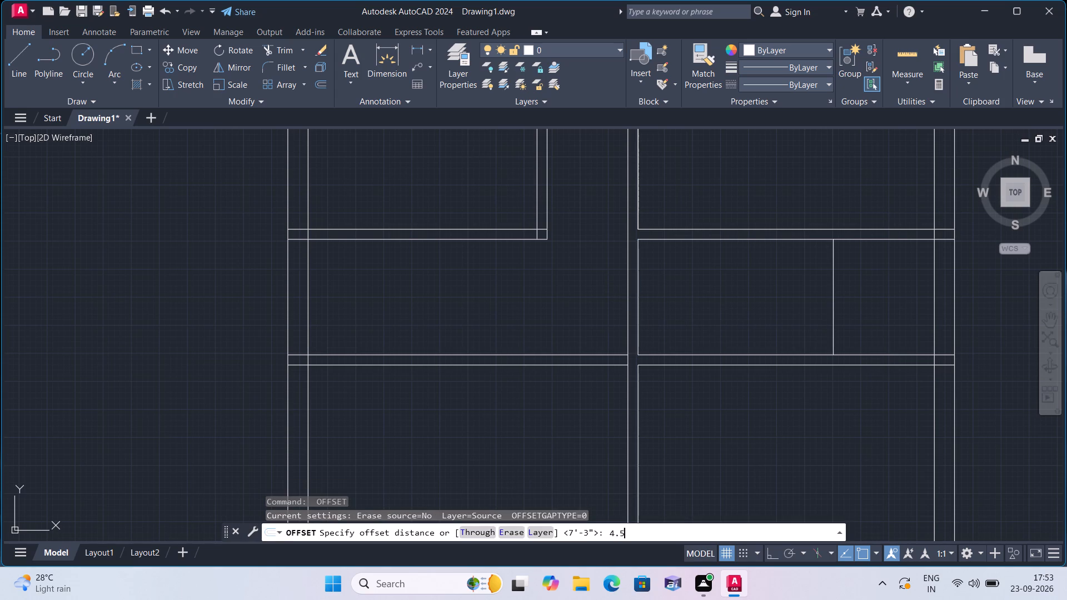
pyautogui.press('space')
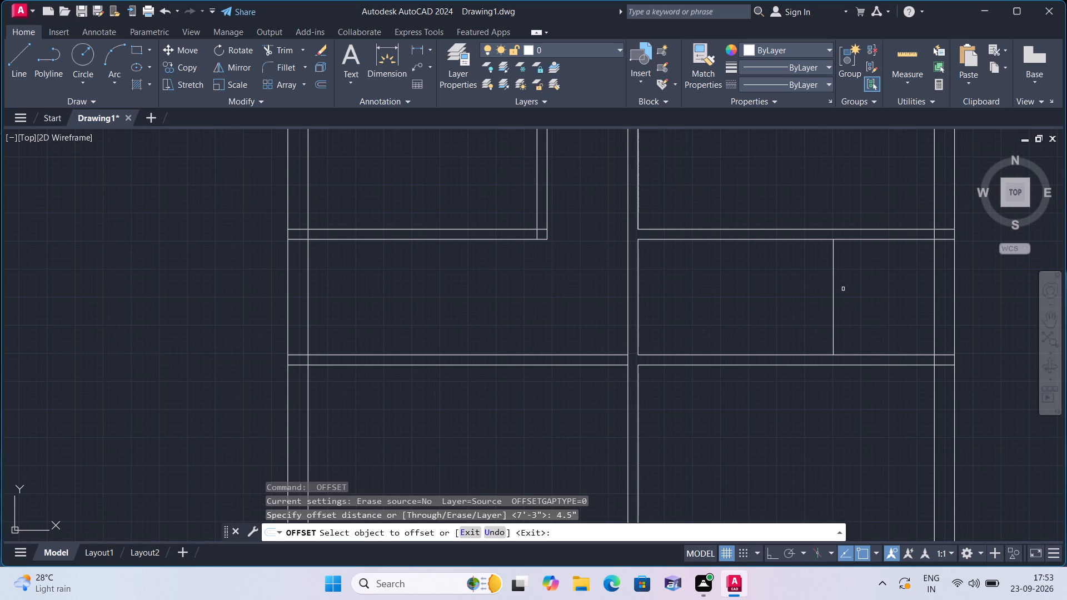
pyautogui.click(833, 291)
pyautogui.click(860, 290)
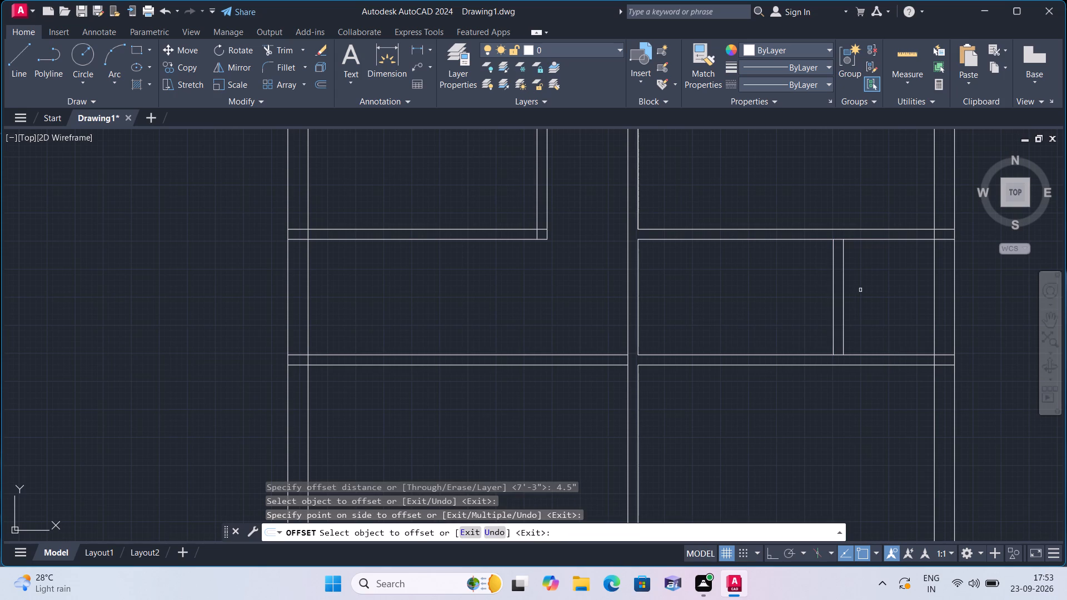
pyautogui.scroll(-1, 860, 290)
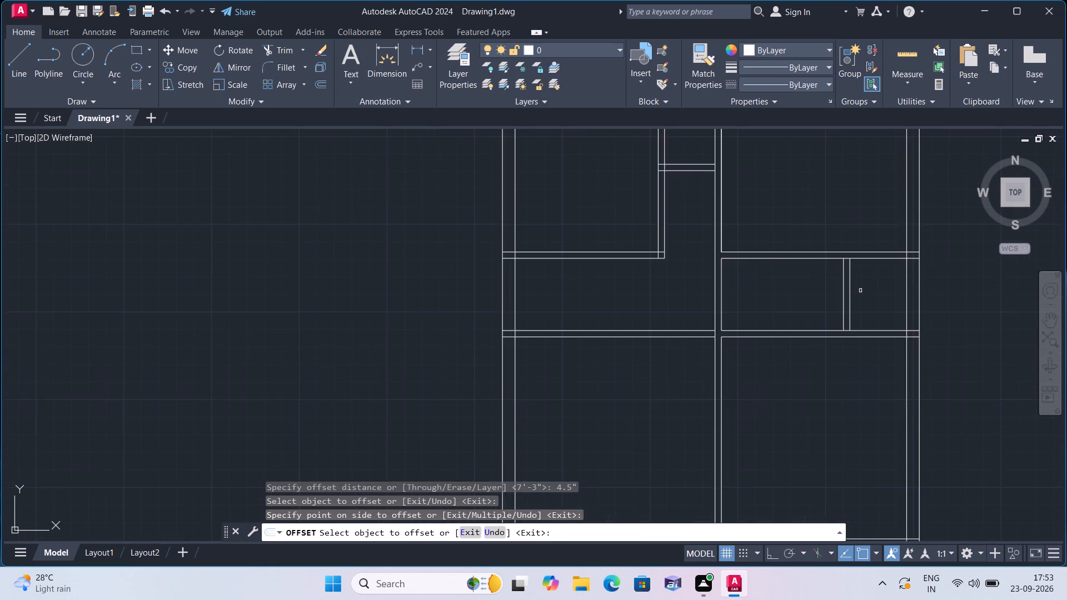
pyautogui.scroll(-1, 860, 291)
pyautogui.moveTo(824, 367); pyautogui.dragTo(800, 291, button='middle')
pyautogui.scroll(-1, 800, 294)
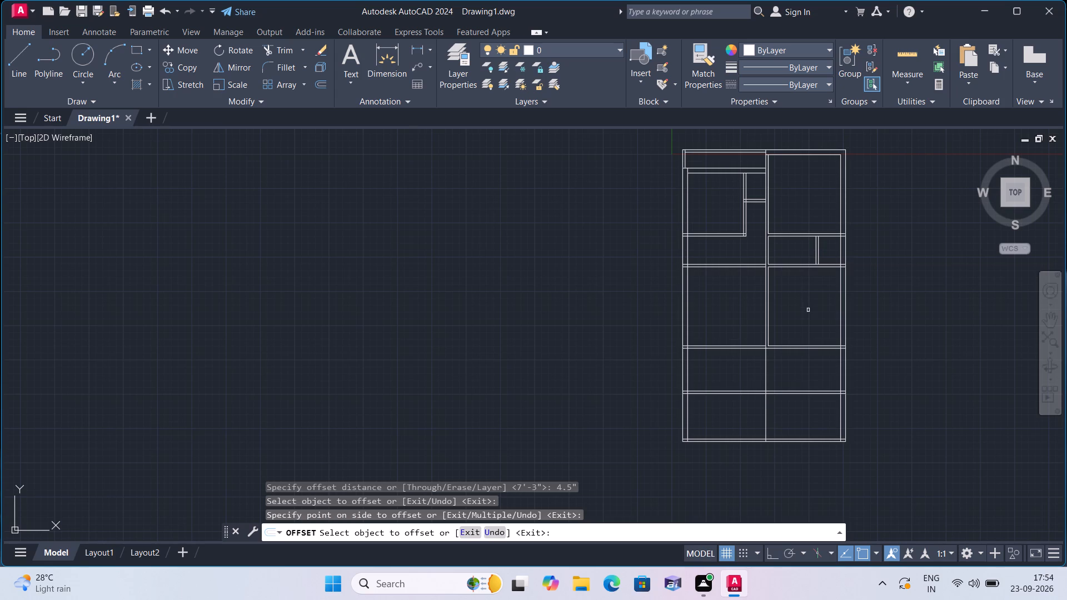
pyautogui.press('space')
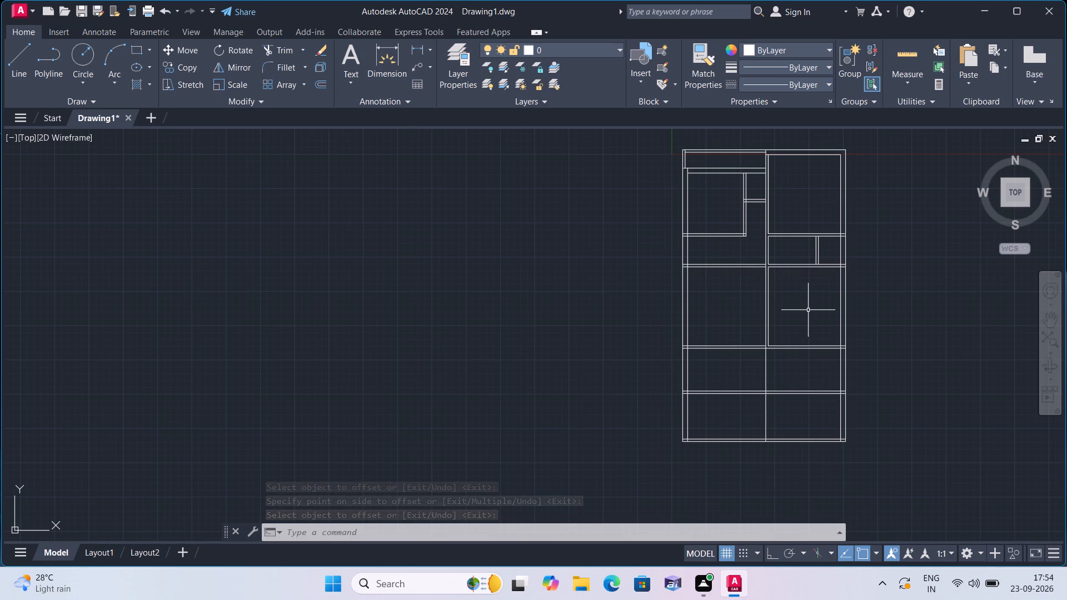
# Trim both lines of the third and fourth full-width partitions where they cross the right outer wall.
pyautogui.write('trim')
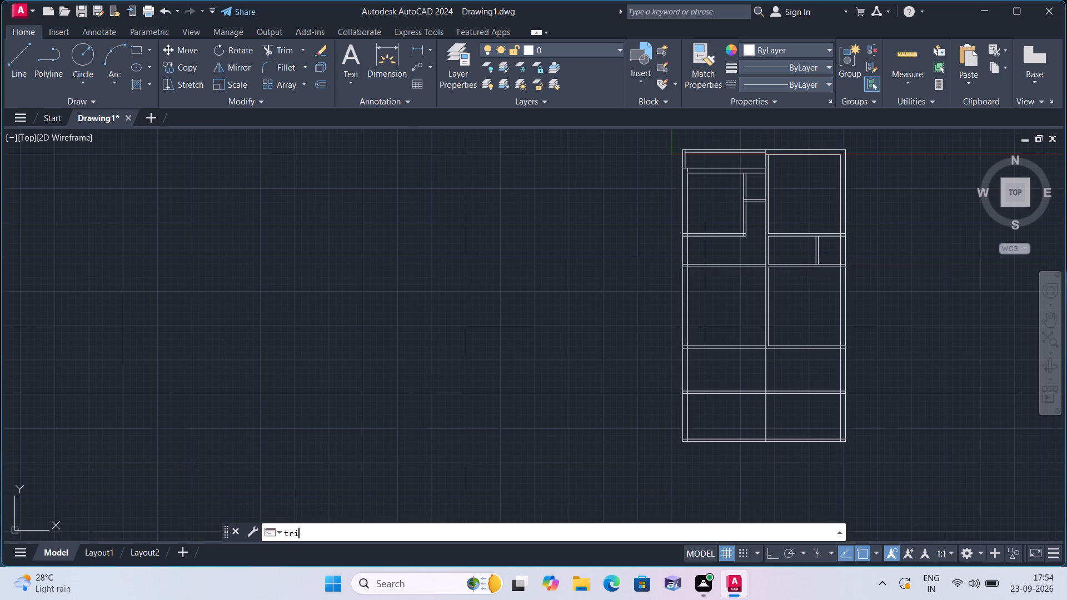
pyautogui.press('space')
pyautogui.scroll(1, 850, 353)
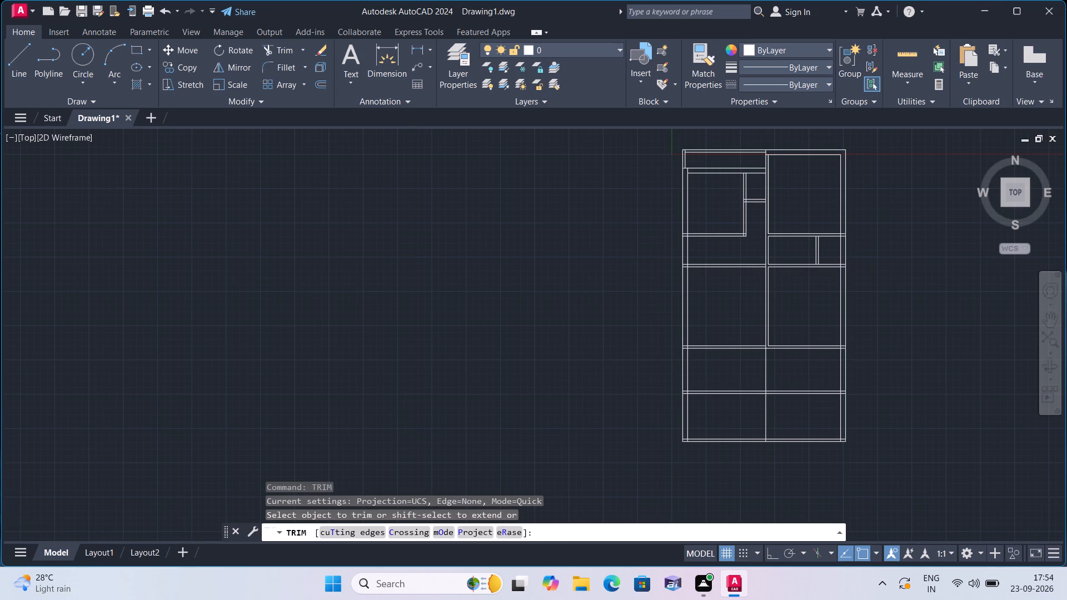
pyautogui.scroll(2, 850, 353)
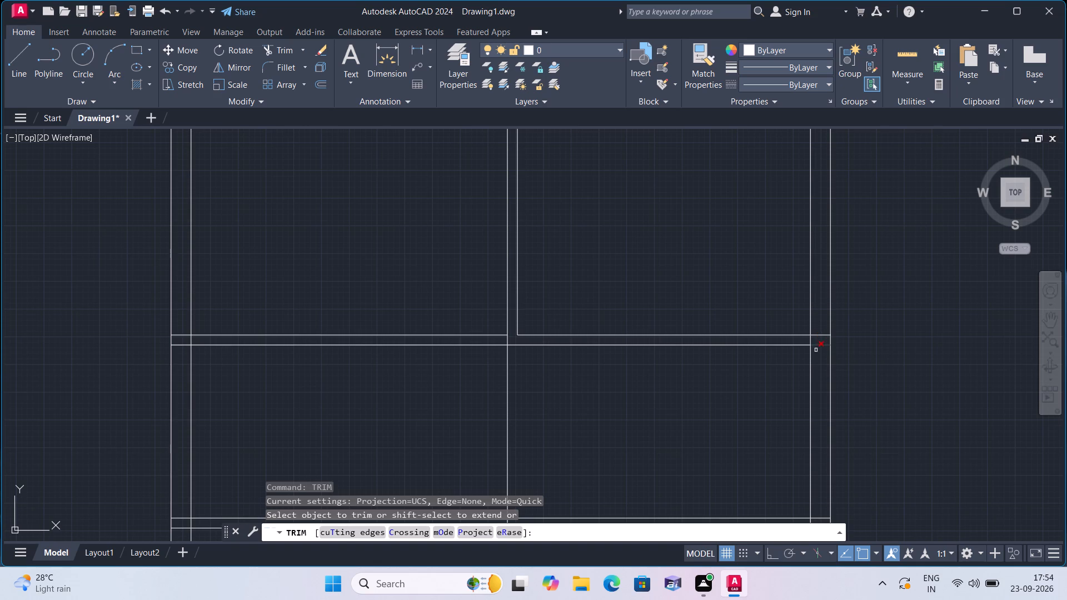
pyautogui.click(820, 354)
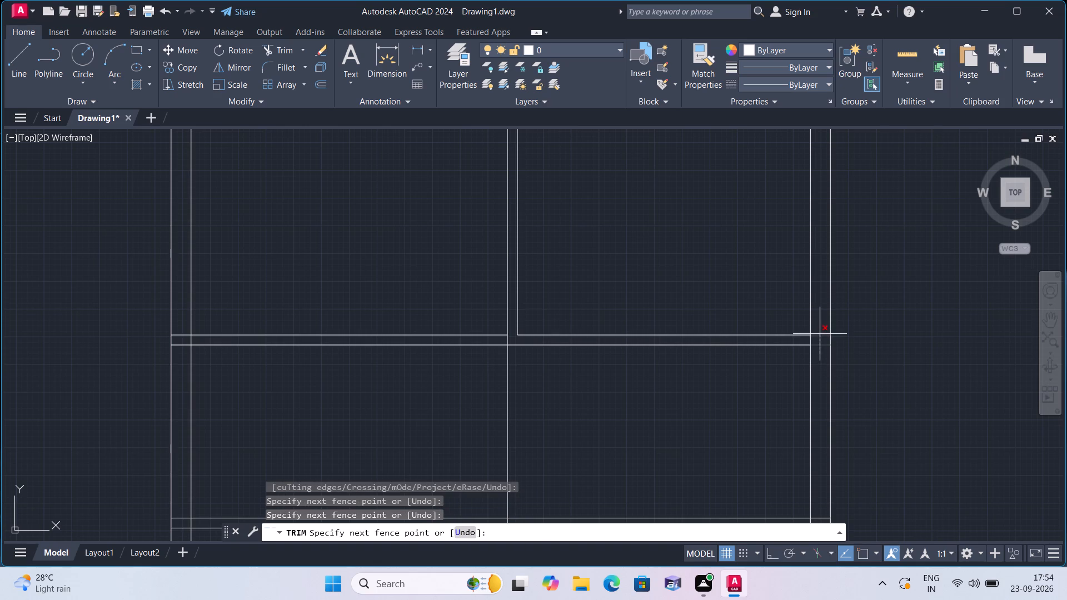
pyautogui.click(820, 332)
pyautogui.scroll(-2, 820, 333)
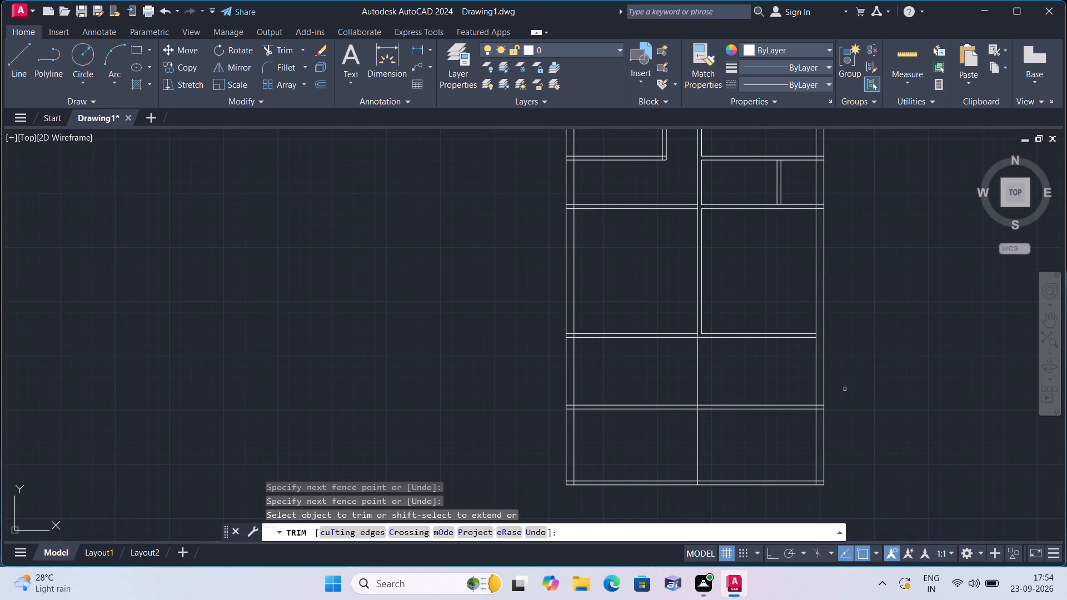
pyautogui.scroll(1, 831, 416)
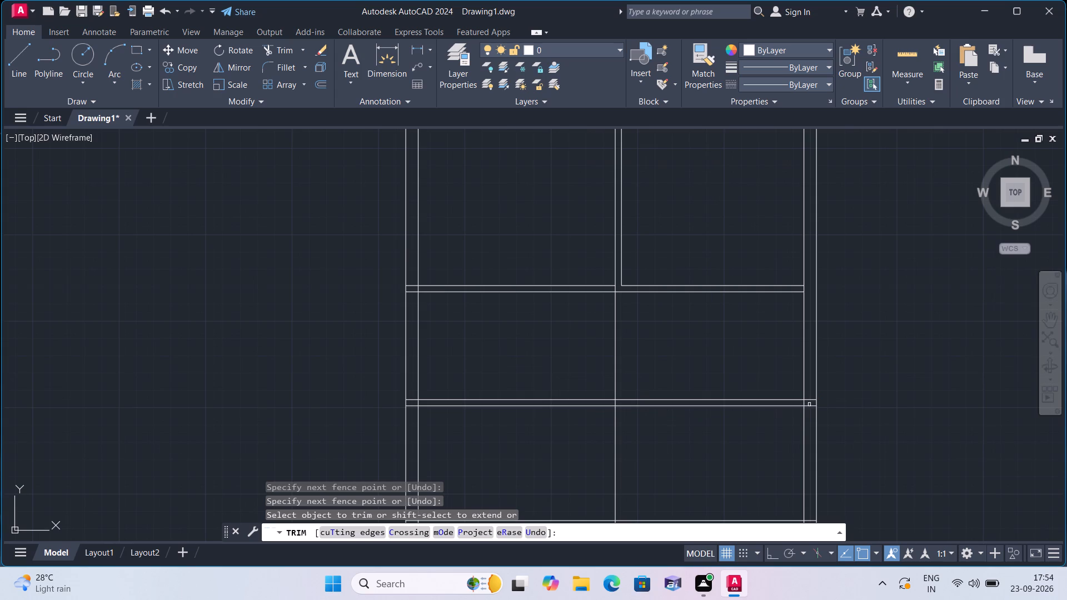
pyautogui.click(810, 415)
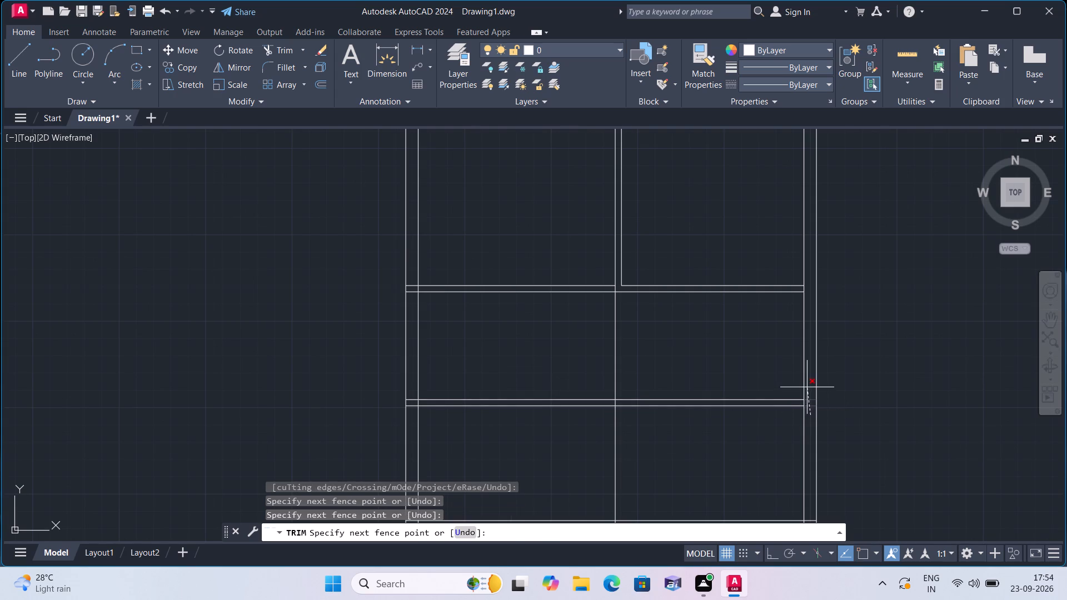
pyautogui.click(807, 387)
# Clean the bottom-right wall corner by trimming the stubs of the bottom and right inner lines beyond their intersection.
pyautogui.scroll(-1, 872, 376)
pyautogui.moveTo(867, 372); pyautogui.dragTo(856, 325, button='middle')
pyautogui.scroll(1, 830, 426)
pyautogui.click(817, 417)
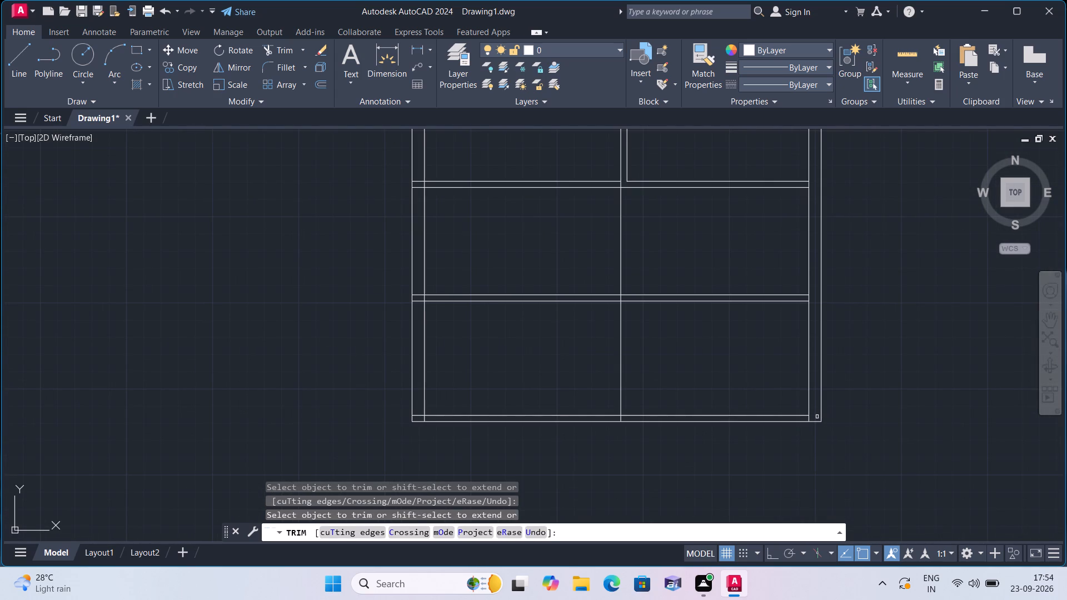
pyautogui.scroll(-1, 709, 380)
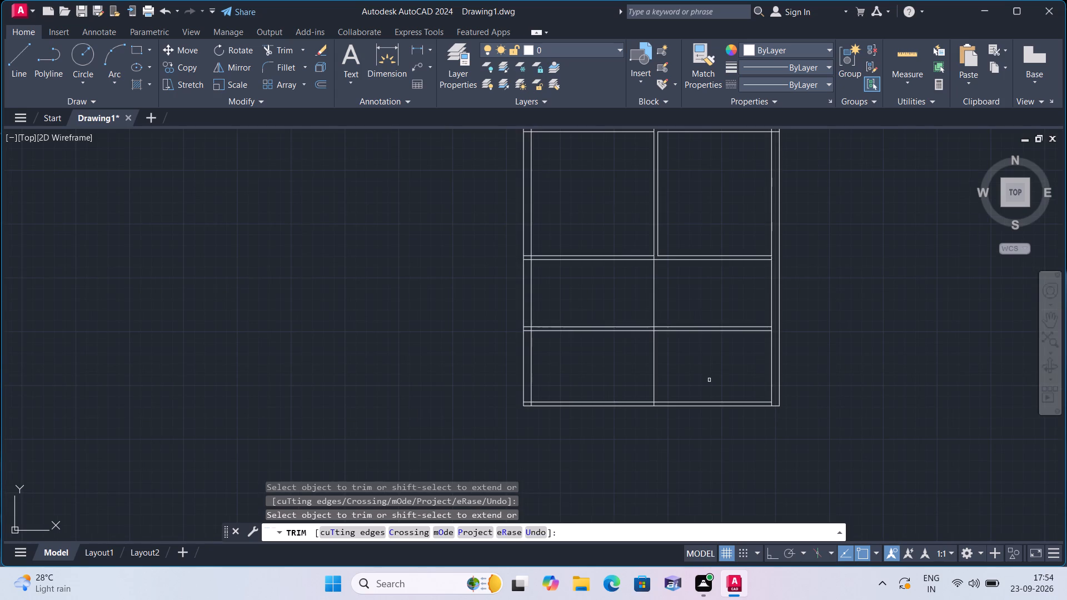
pyautogui.scroll(-1, 709, 380)
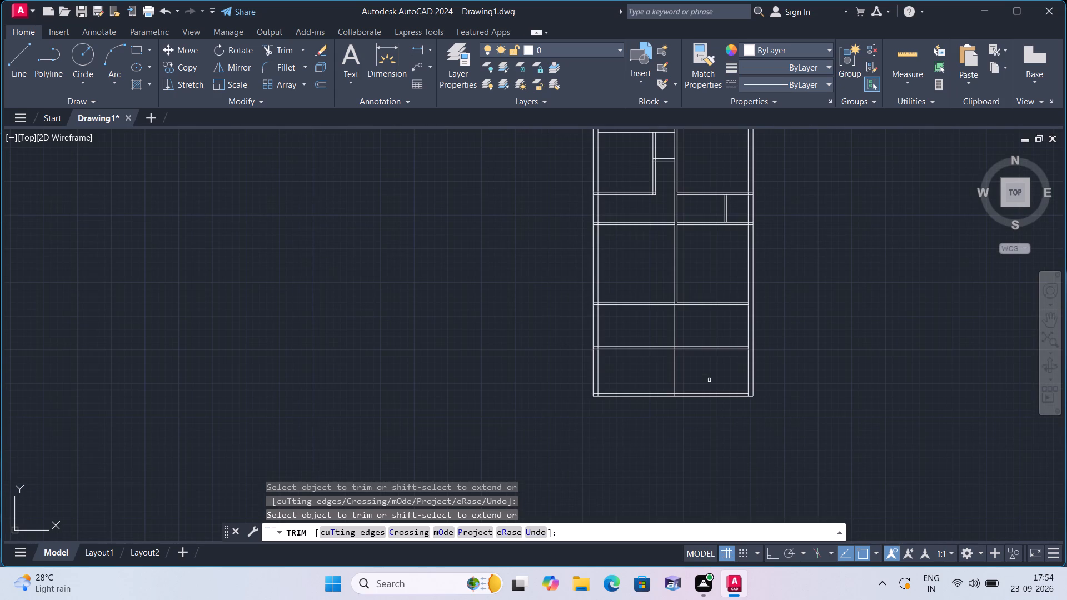
pyautogui.scroll(4, 761, 401)
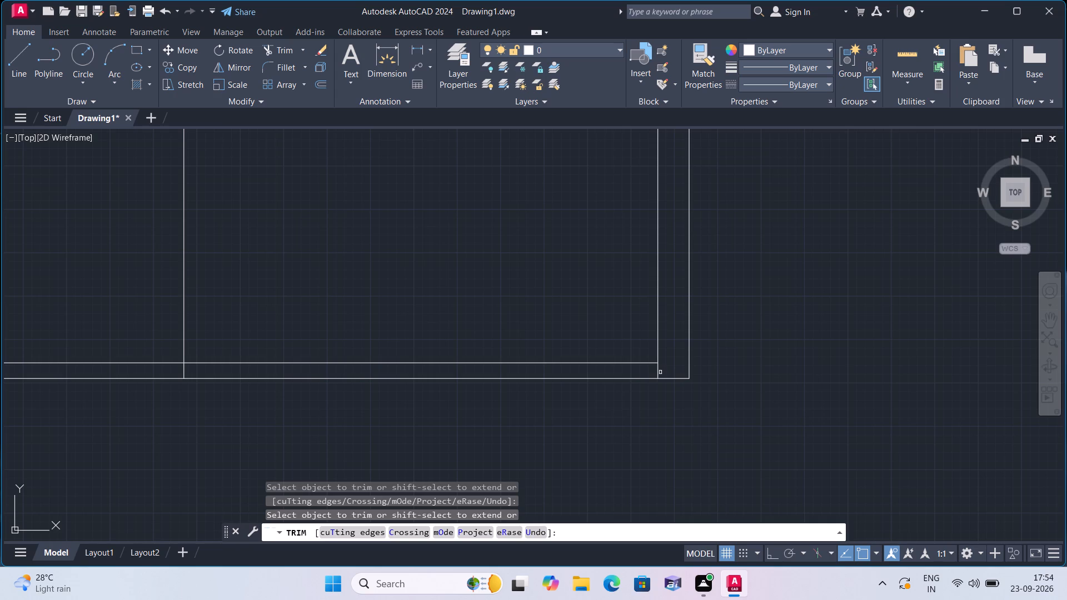
pyautogui.click(660, 372)
pyautogui.scroll(-3, 597, 307)
pyautogui.moveTo(551, 256); pyautogui.dragTo(577, 362, button='middle')
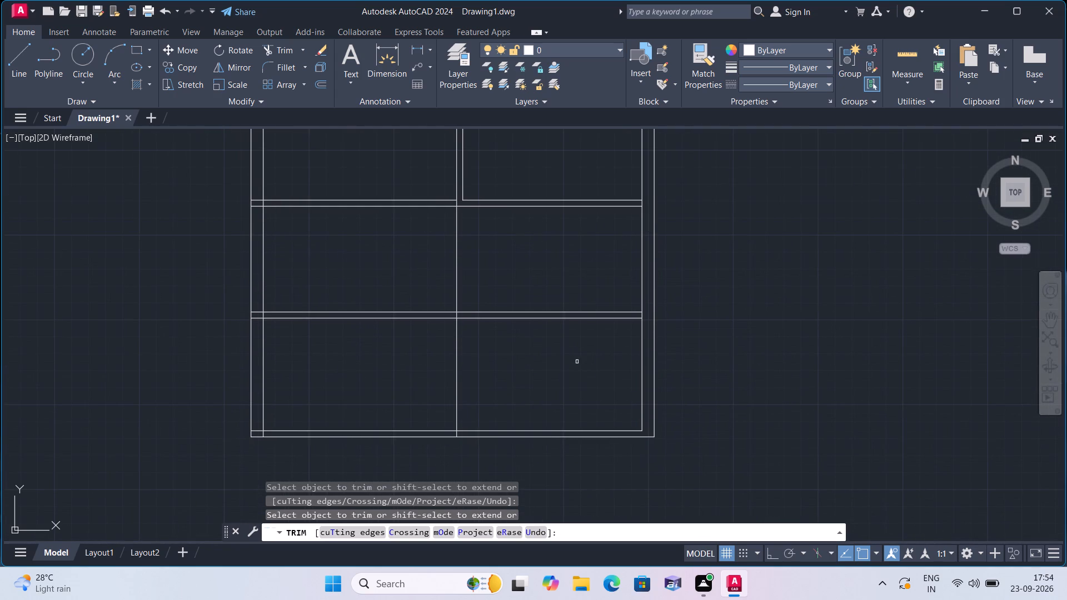
pyautogui.press('space')
# Draw a short line across the right outer wall, continuing the fourth full-width partition's lower line to the outer face.
pyautogui.write('l')
pyautogui.press('space')
pyautogui.scroll(3, 643, 314)
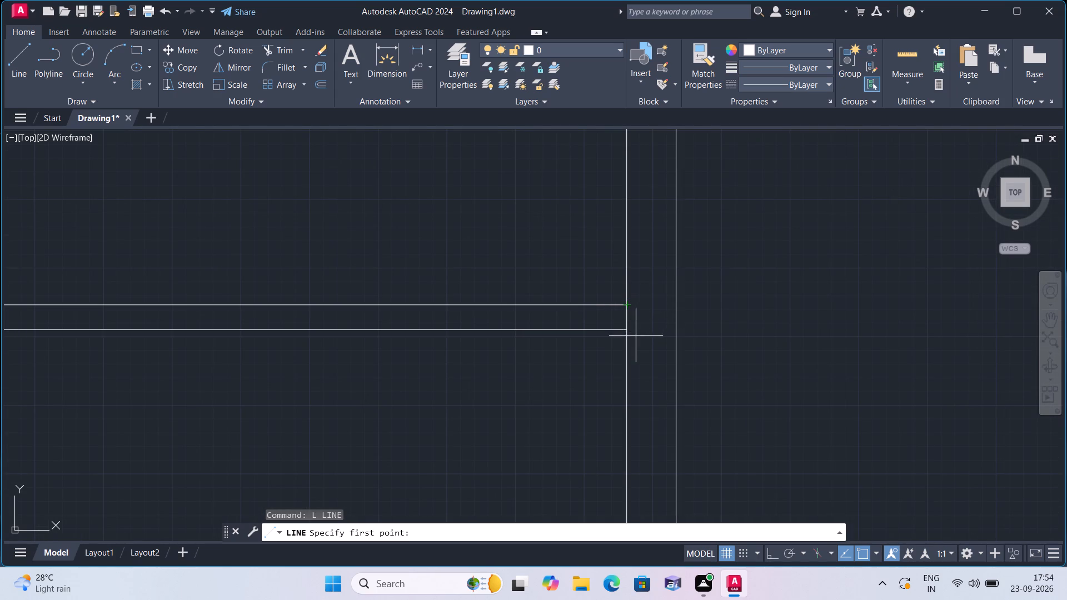
pyautogui.click(624, 331)
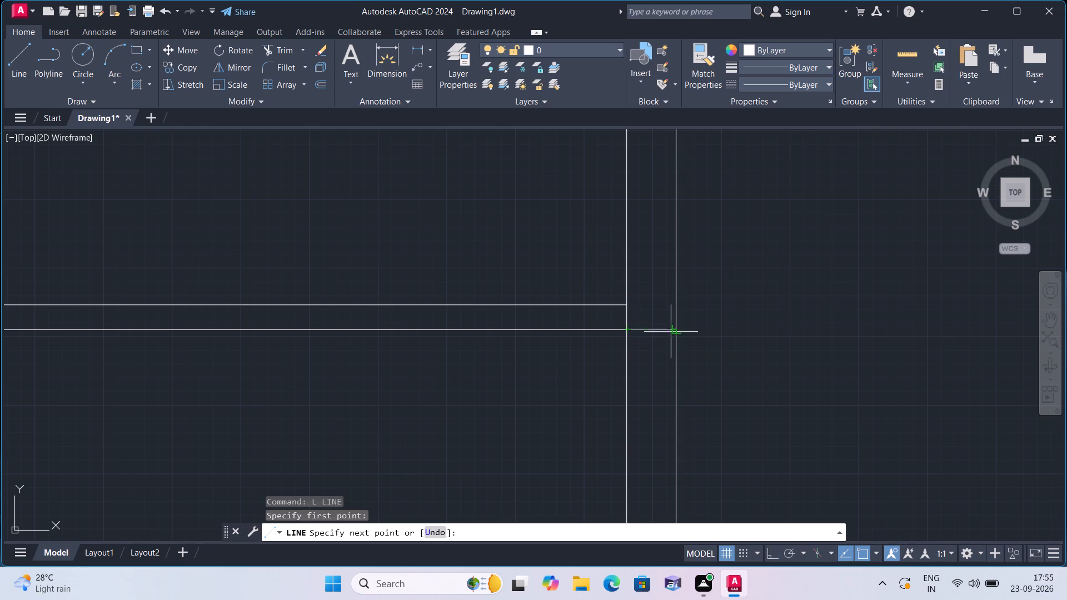
pyautogui.click(680, 332)
pyautogui.press('space')
pyautogui.scroll(-3, 715, 341)
pyautogui.moveTo(754, 349); pyautogui.dragTo(749, 345, button='middle')
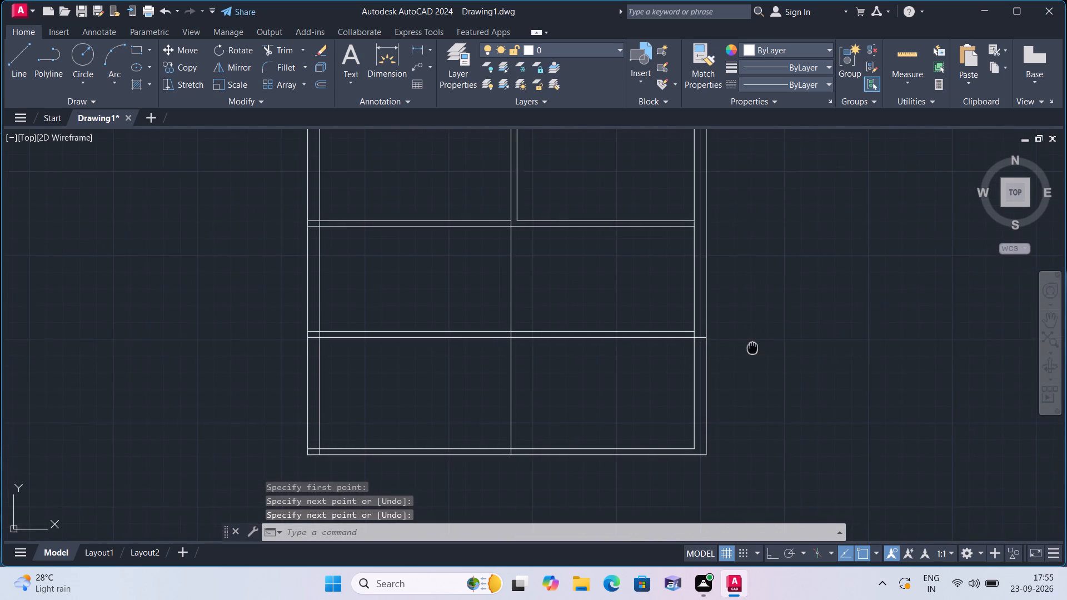
pyautogui.moveTo(749, 345); pyautogui.dragTo(809, 309, button='middle')
# With Ortho on, draw a line from the short line's midpoint down to the bottom wall's inner line level, then across to the inner corner.
pyautogui.press('space')
pyautogui.scroll(3, 765, 304)
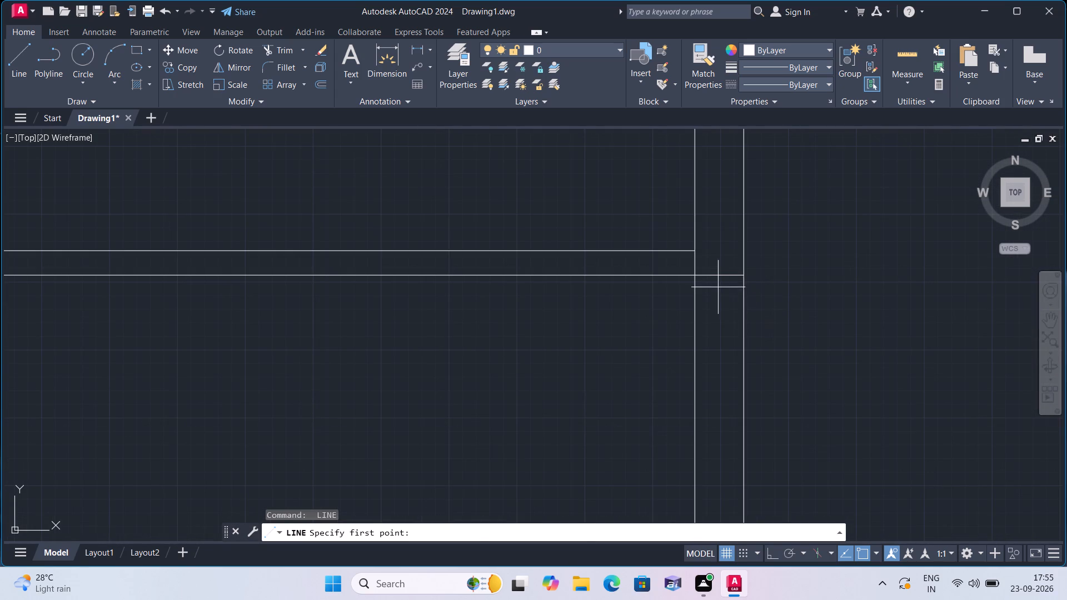
pyautogui.click(718, 273)
pyautogui.moveTo(720, 299); pyautogui.dragTo(724, 236, button='middle')
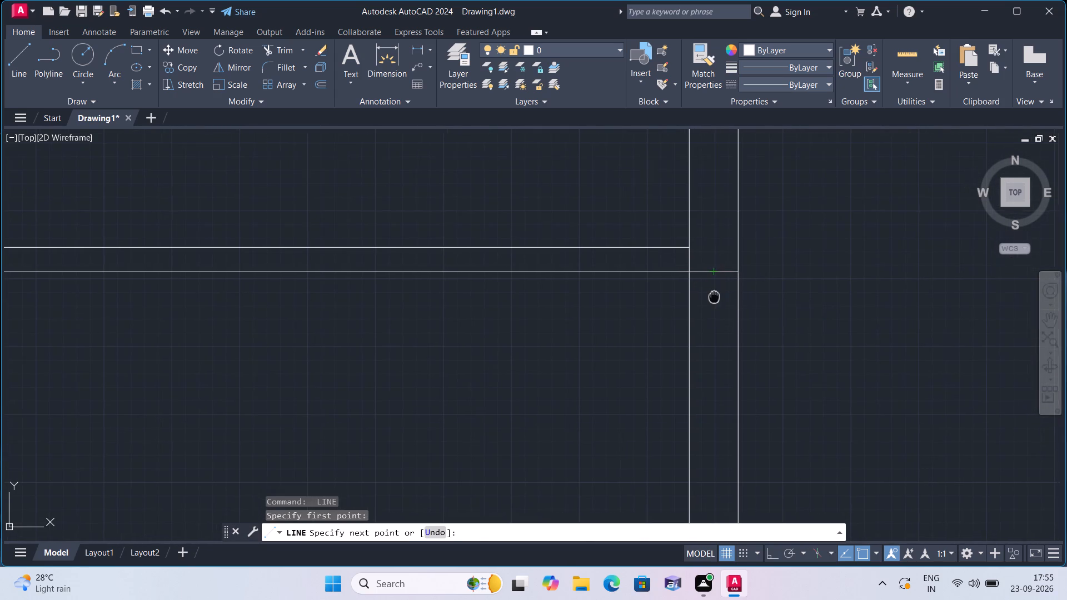
pyautogui.moveTo(724, 236); pyautogui.dragTo(730, 219, button='middle')
pyautogui.scroll(-3, 748, 183)
pyautogui.scroll(2, 749, 331)
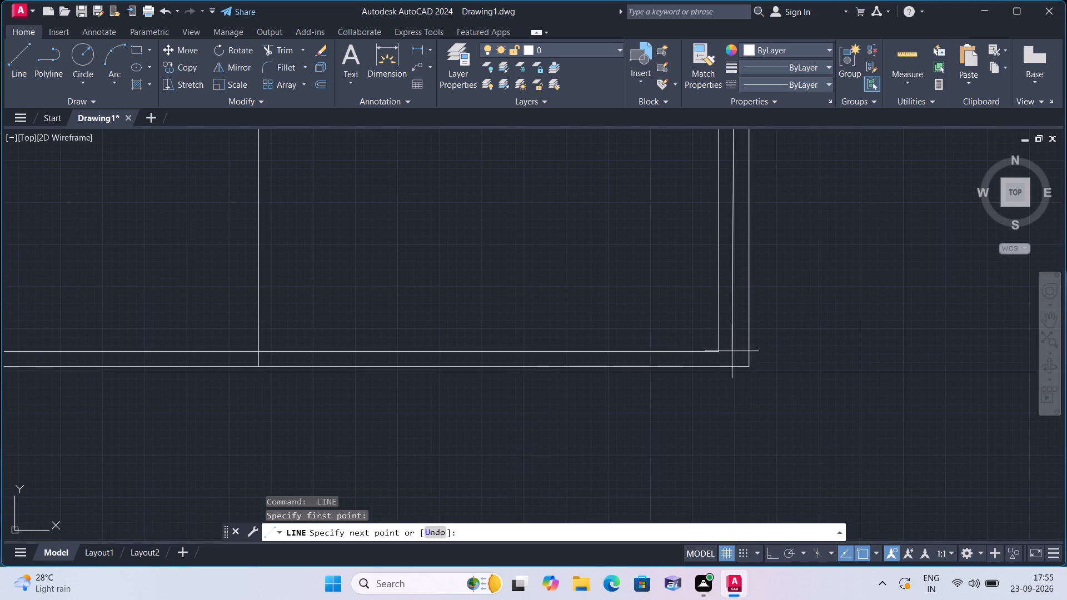
pyautogui.press('F8')
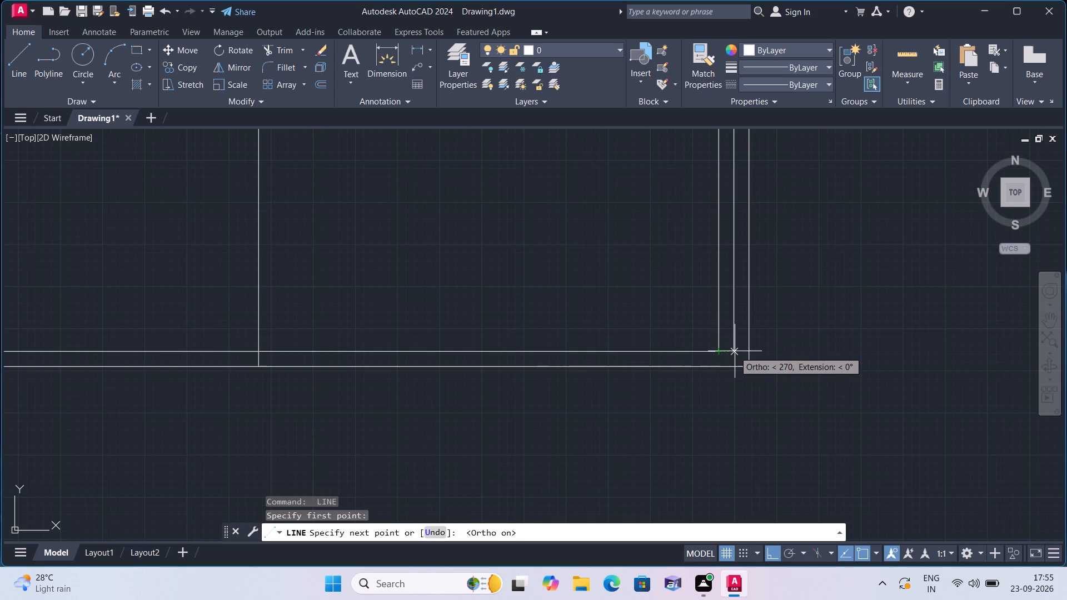
pyautogui.click(734, 351)
pyautogui.click(721, 351)
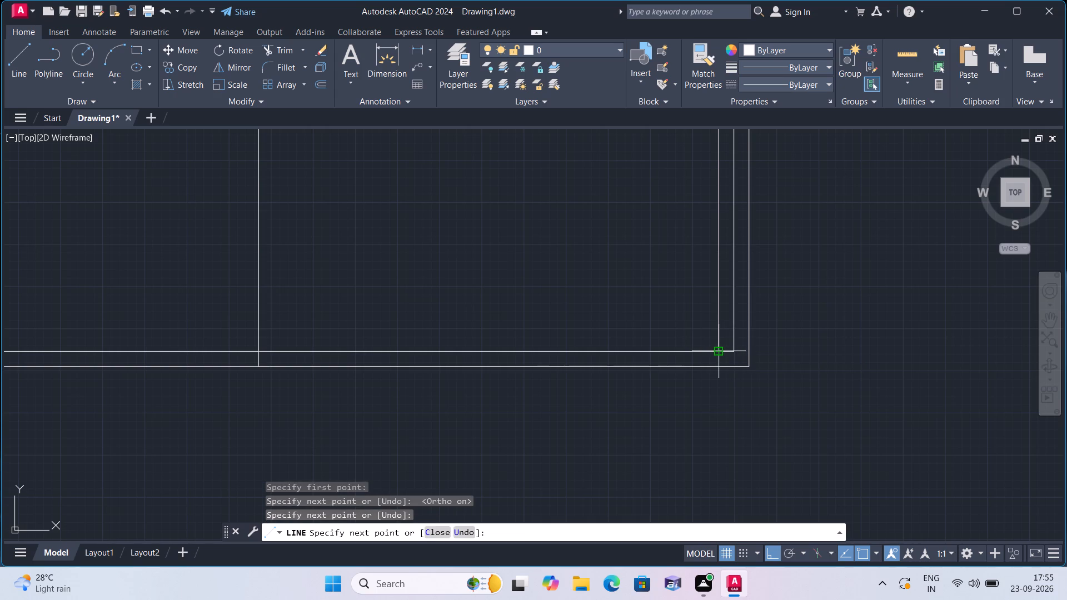
pyautogui.press('space')
pyautogui.scroll(-2, 673, 331)
pyautogui.moveTo(637, 309); pyautogui.dragTo(672, 349, button='middle')
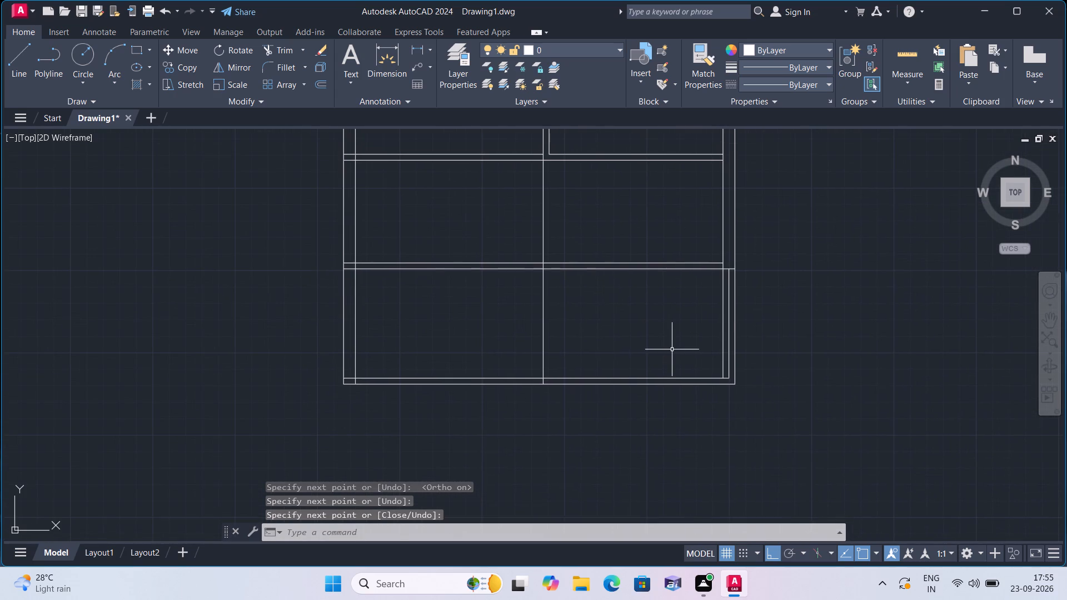
# Trim away the right wall's original inner line below the fourth full-width partition.
pyautogui.write('trim')
pyautogui.press('space')
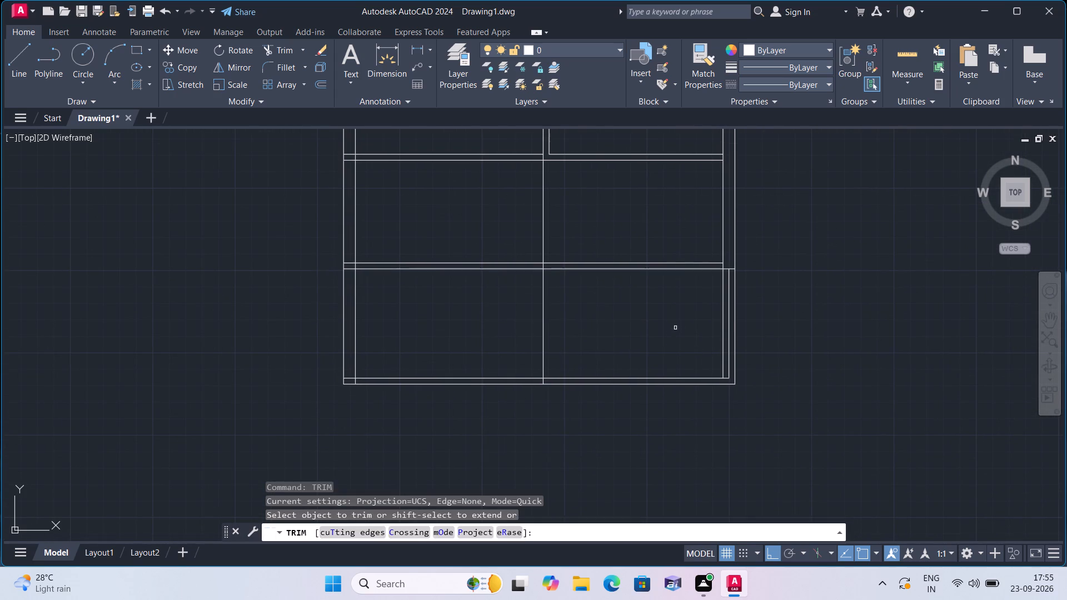
pyautogui.click(721, 323)
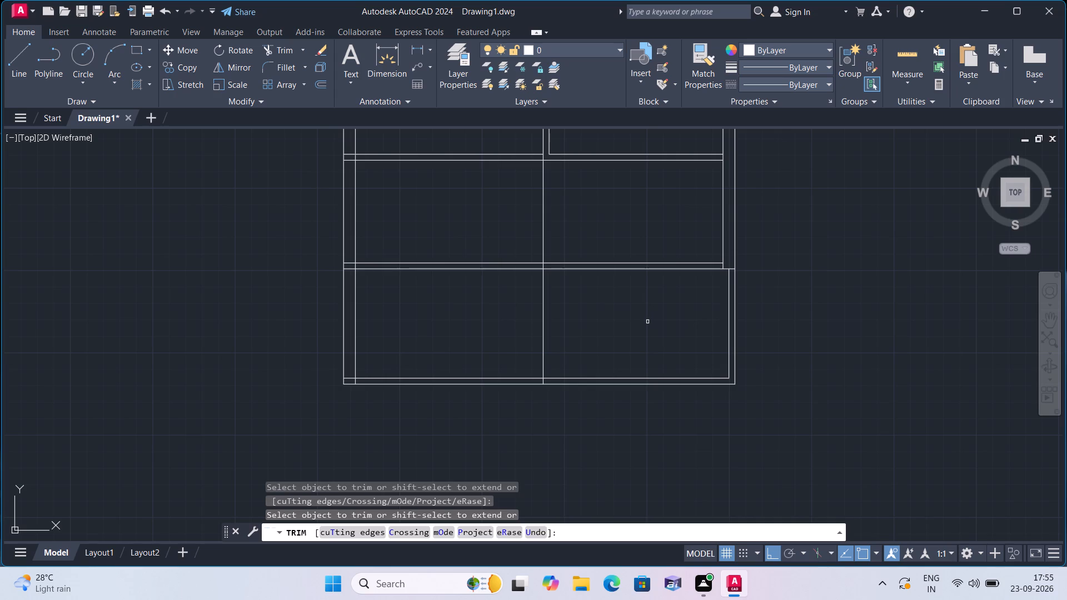
pyautogui.press('Escape')
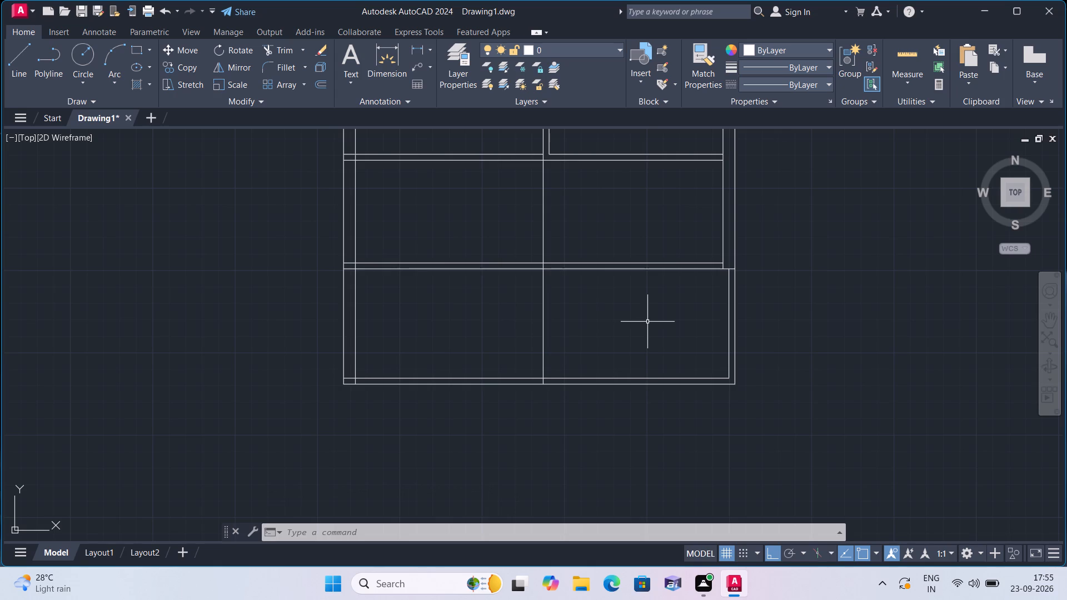
# Trim the central vertical line inside the bottom wall and the bottom wall's inner line inside the left wall.
pyautogui.press('space')
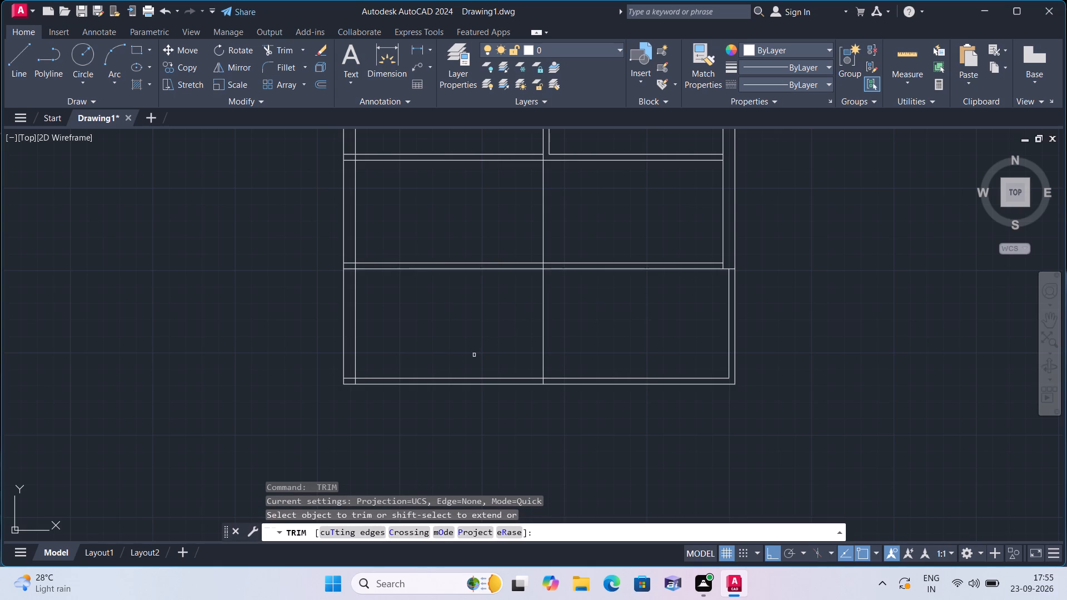
pyautogui.scroll(2, 532, 379)
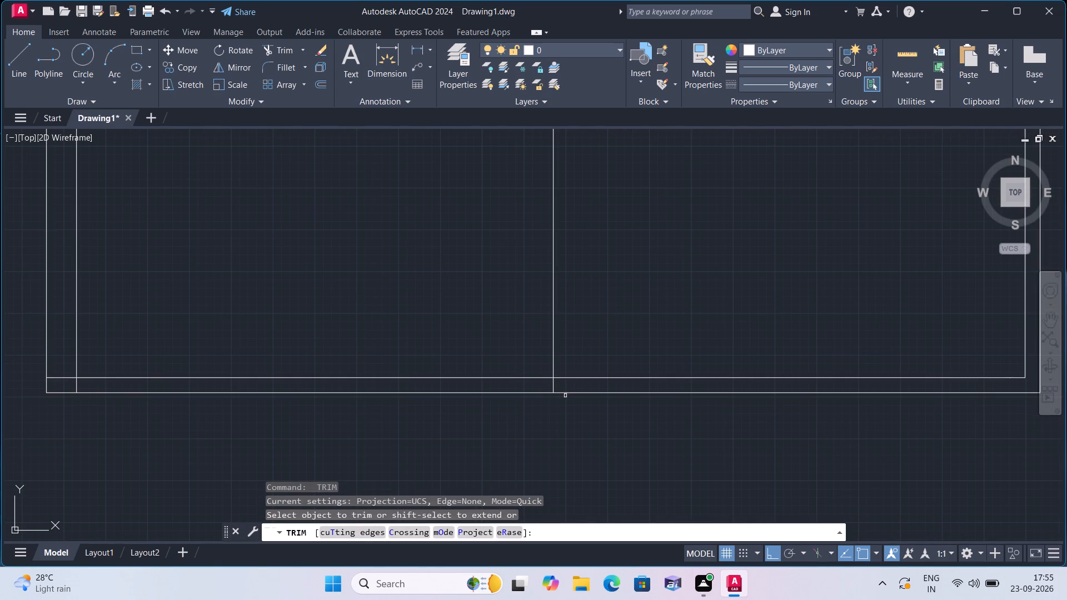
pyautogui.click(552, 384)
pyautogui.scroll(-2, 544, 384)
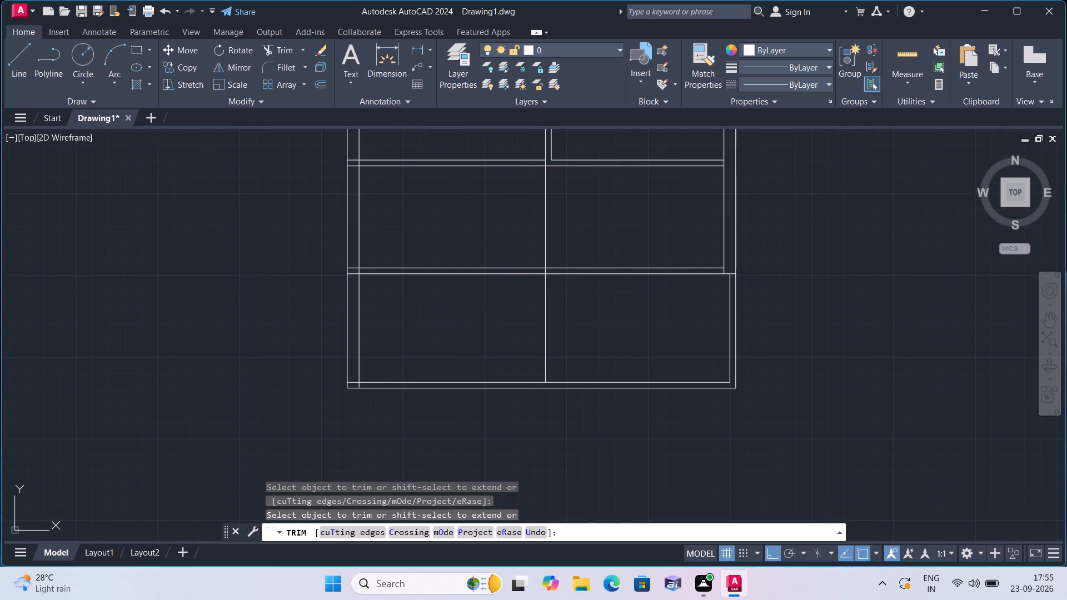
pyautogui.scroll(2, 353, 379)
pyautogui.click(352, 387)
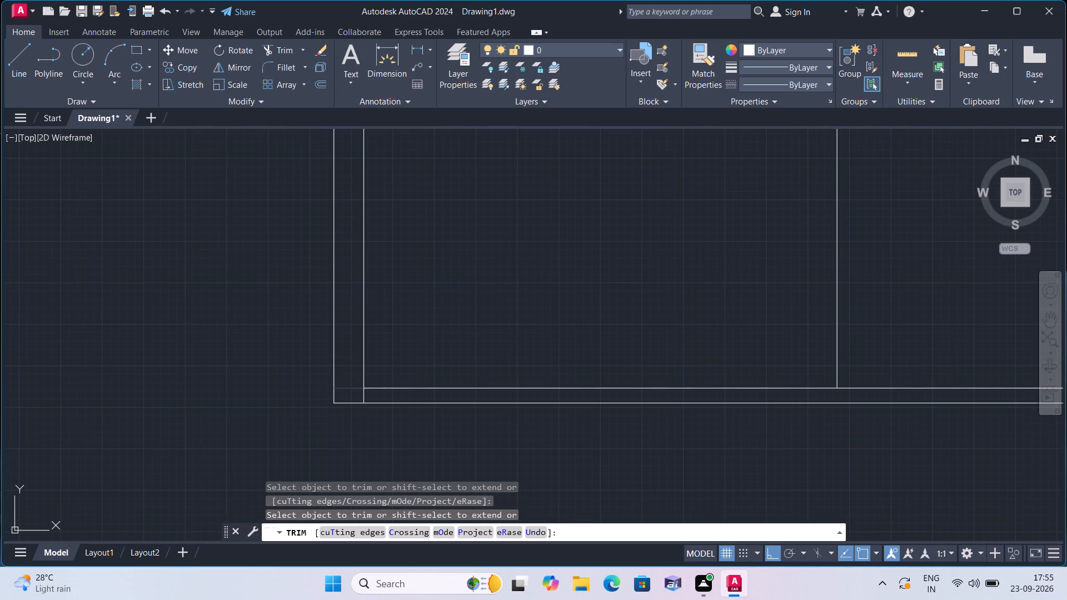
pyautogui.scroll(-3, 359, 375)
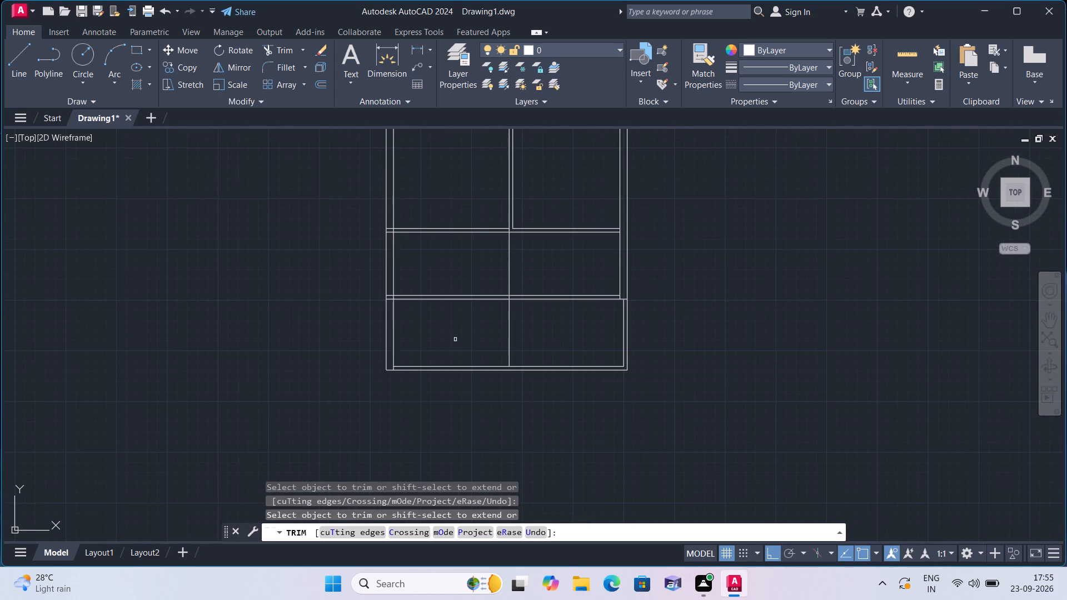
# Trim both lines of the fourth and third full-width partitions where they cross the left outer wall.
pyautogui.moveTo(460, 357); pyautogui.dragTo(498, 397, button='middle')
pyautogui.scroll(2, 437, 362)
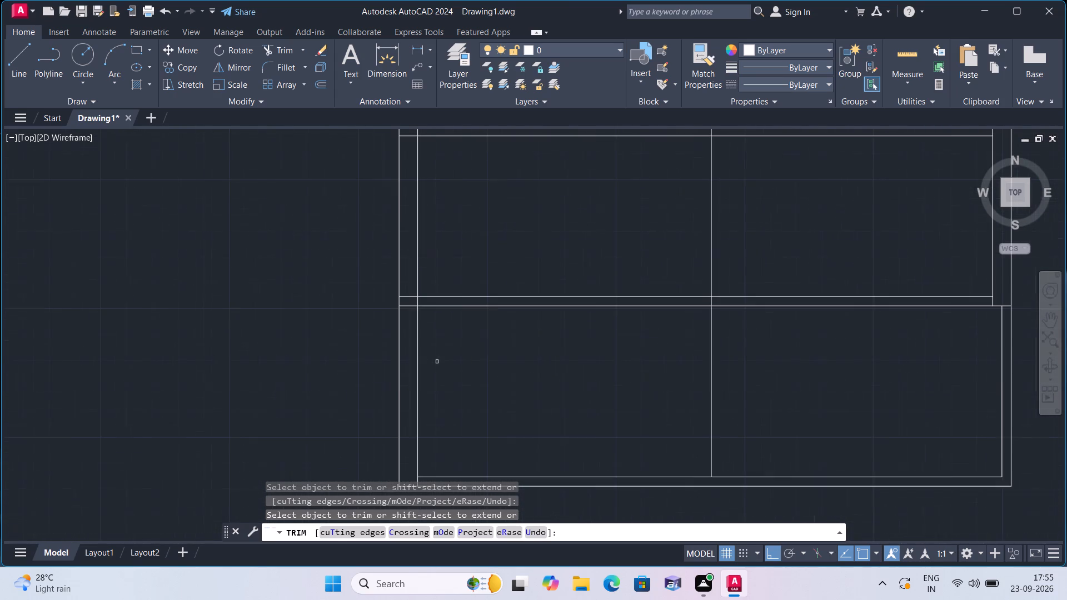
pyautogui.click(405, 317)
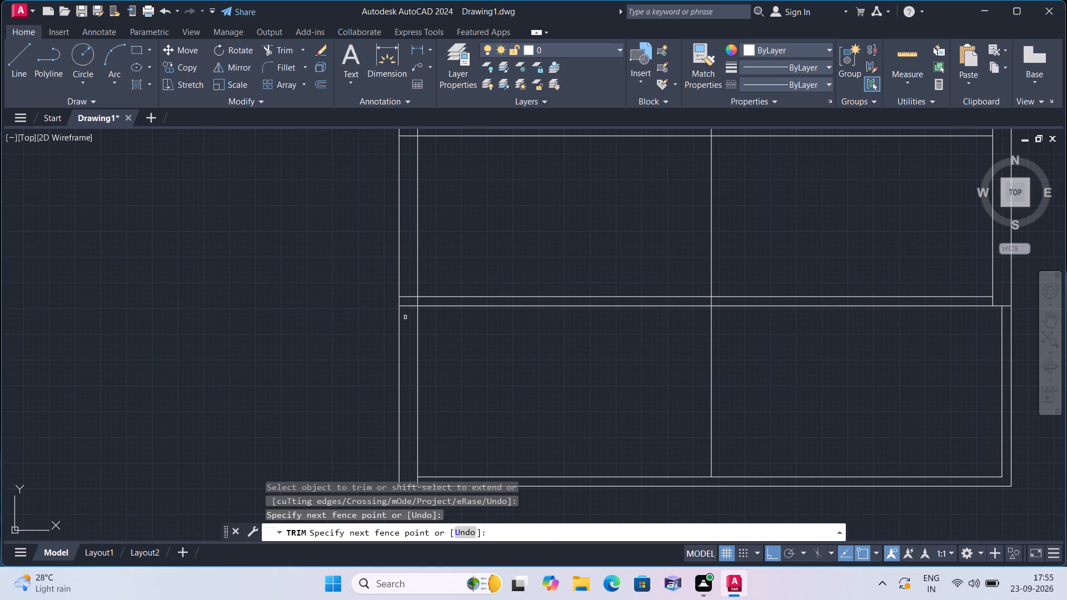
pyautogui.click(408, 271)
pyautogui.moveTo(408, 270); pyautogui.dragTo(411, 283, button='middle')
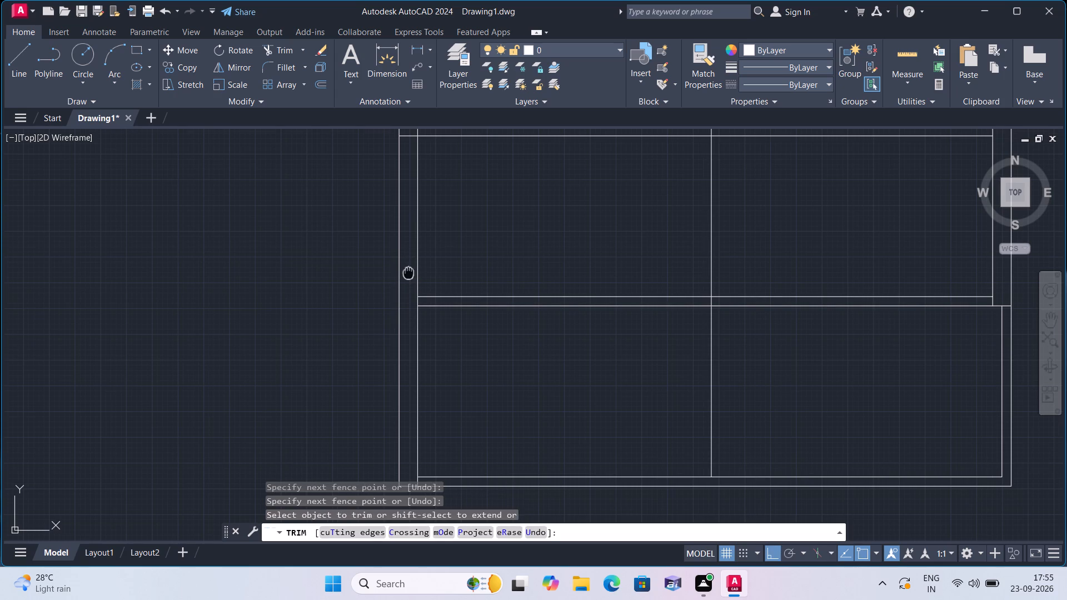
pyautogui.moveTo(411, 283); pyautogui.dragTo(410, 458, button='middle')
pyautogui.click(408, 332)
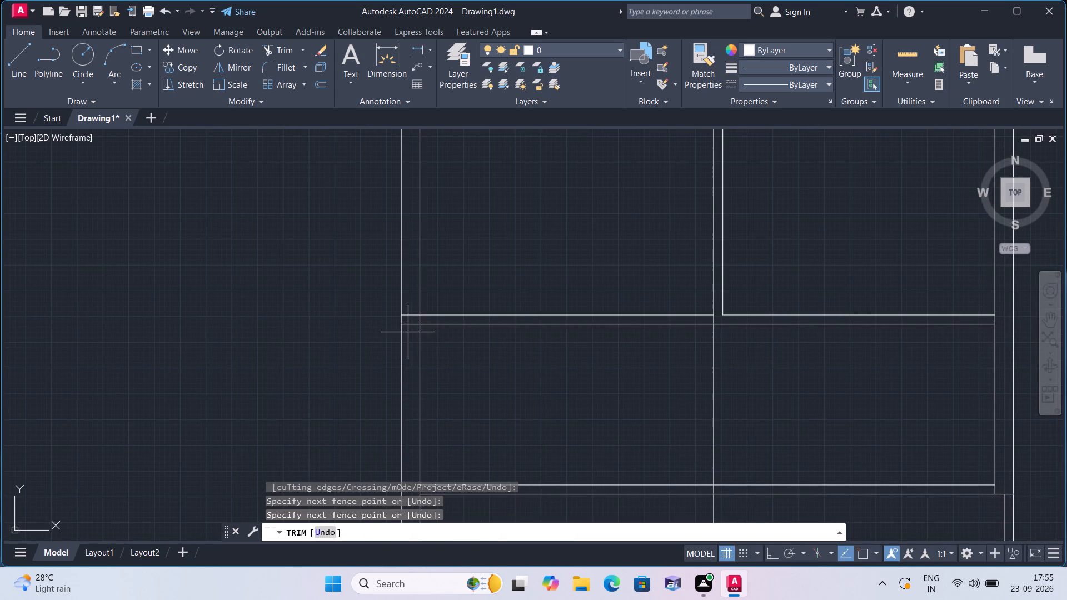
pyautogui.click(413, 292)
# Trim both lines of the second and first full-width partitions where they cross the left outer wall.
pyautogui.scroll(-2, 413, 292)
pyautogui.moveTo(467, 254); pyautogui.dragTo(522, 394, button='middle')
pyautogui.scroll(2, 478, 319)
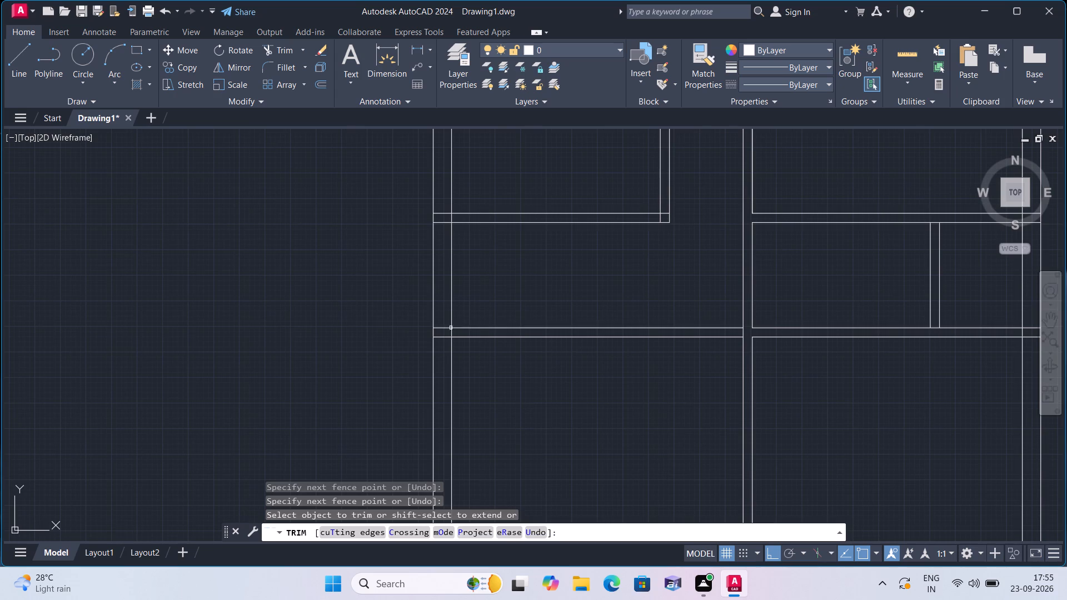
pyautogui.scroll(2, 439, 342)
pyautogui.click(439, 342)
pyautogui.click(445, 294)
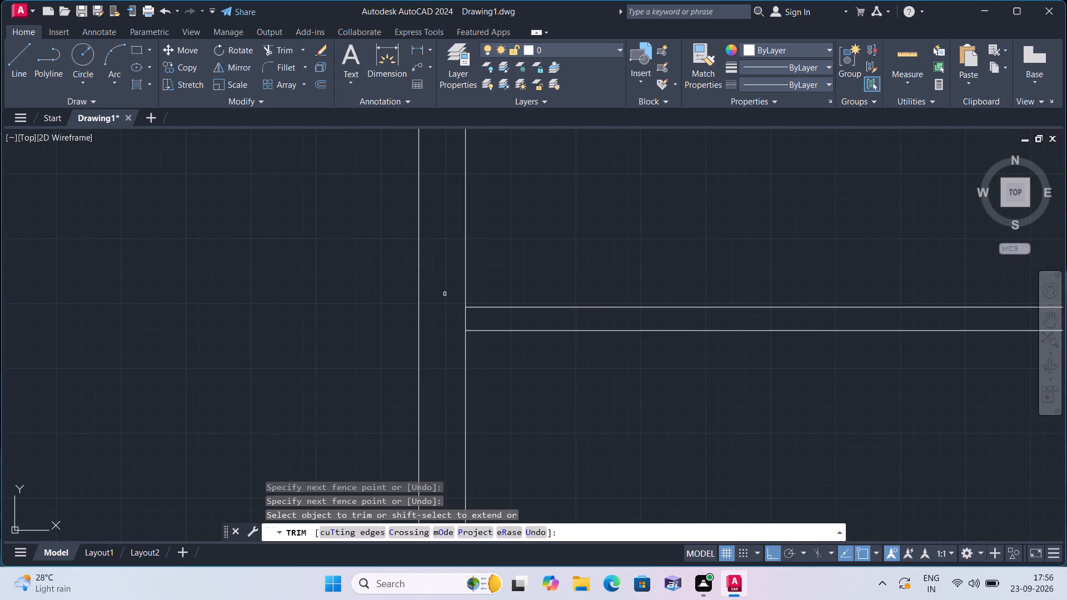
pyautogui.scroll(-2, 445, 294)
pyautogui.moveTo(498, 257); pyautogui.dragTo(516, 384, button='middle')
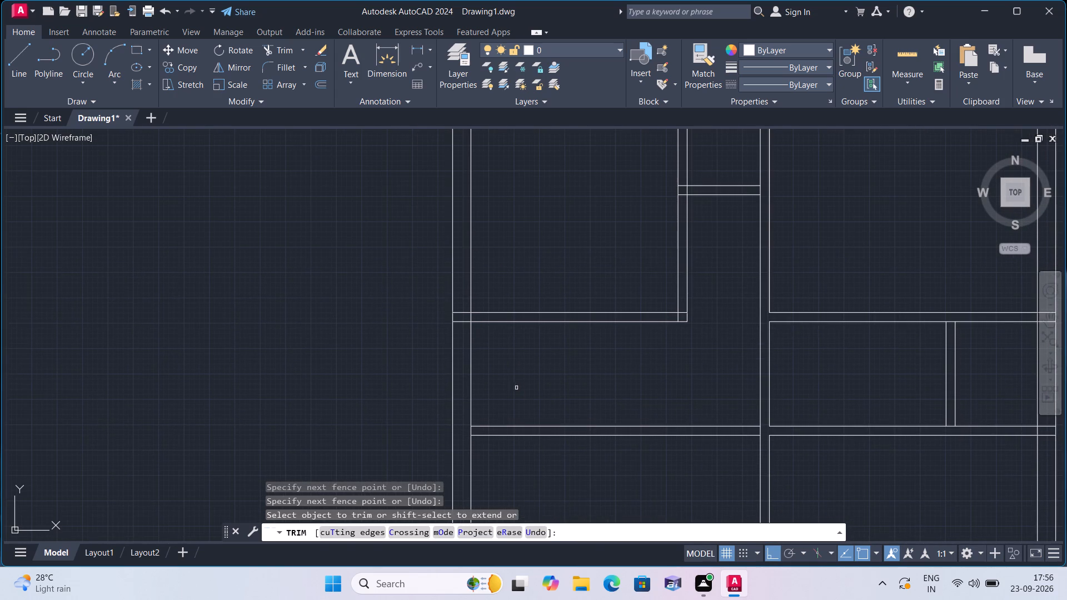
pyautogui.click(461, 327)
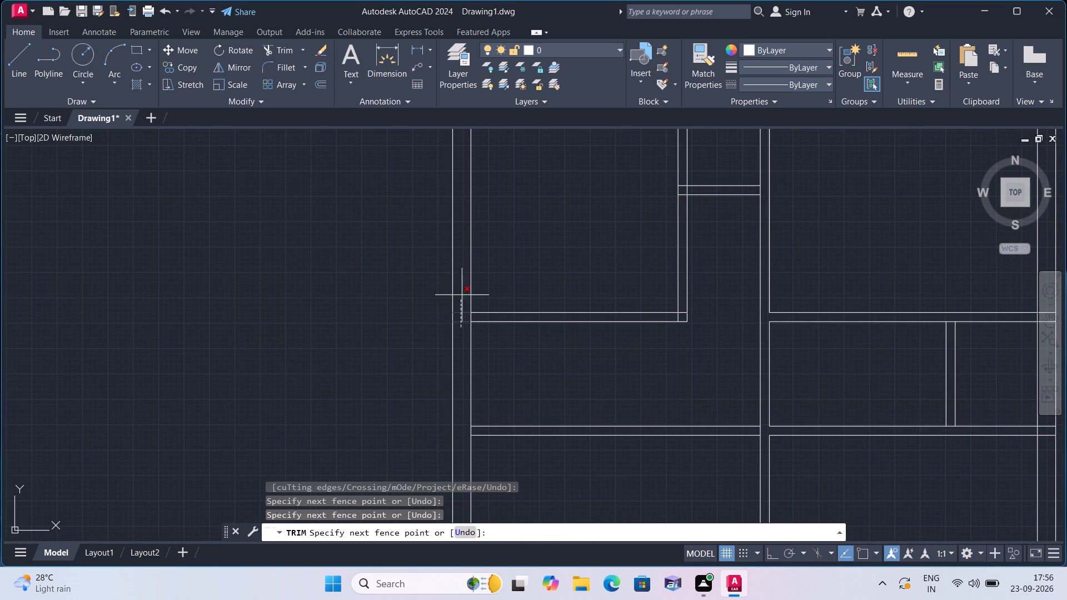
pyautogui.click(463, 293)
# Trim both lines of the first and second full-width partitions where they cross the right outer wall.
pyautogui.scroll(-2, 463, 293)
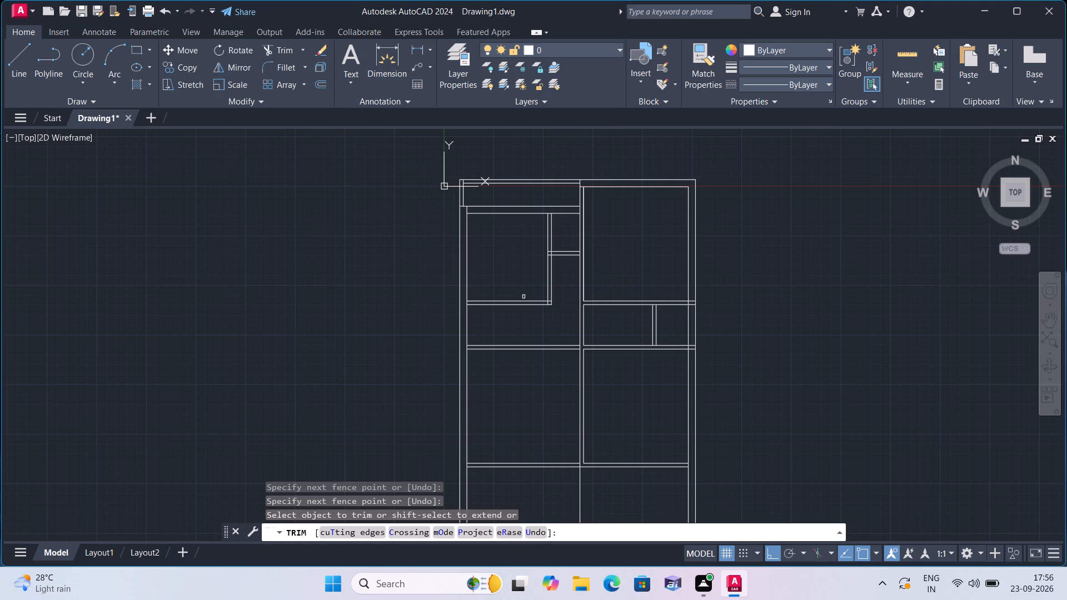
pyautogui.scroll(4, 700, 318)
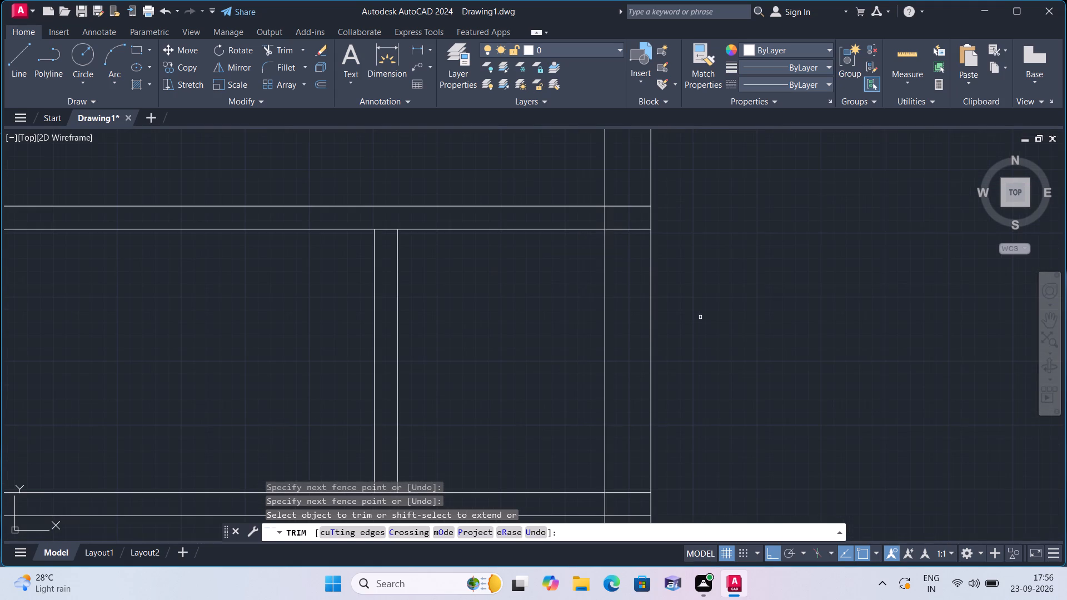
pyautogui.click(642, 247)
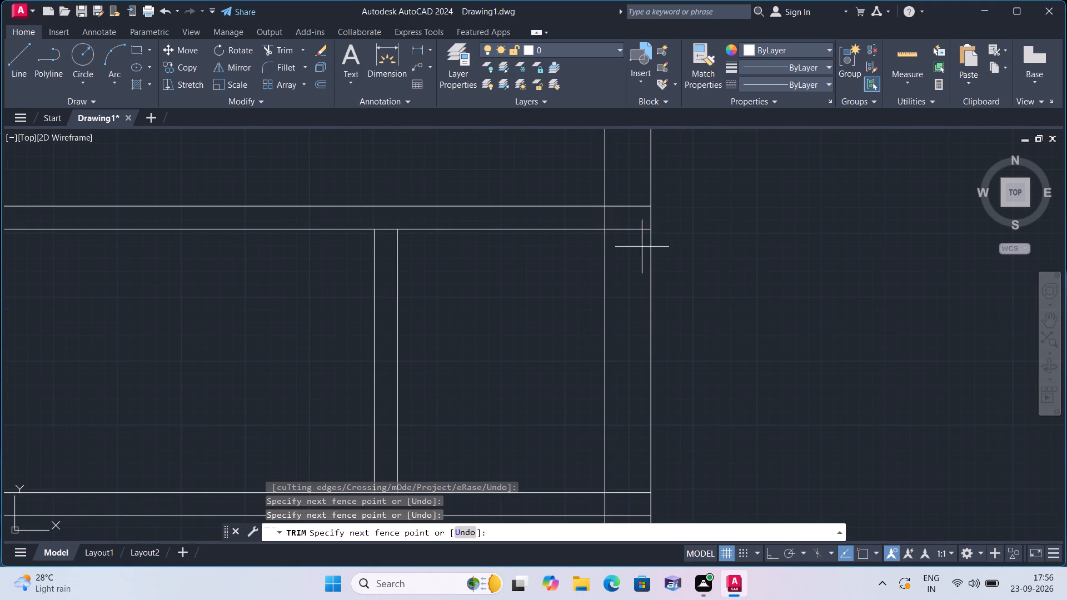
pyautogui.click(637, 185)
pyautogui.scroll(-2, 670, 258)
pyautogui.scroll(2, 658, 367)
pyautogui.click(658, 367)
pyautogui.click(666, 288)
pyautogui.scroll(-1, 666, 288)
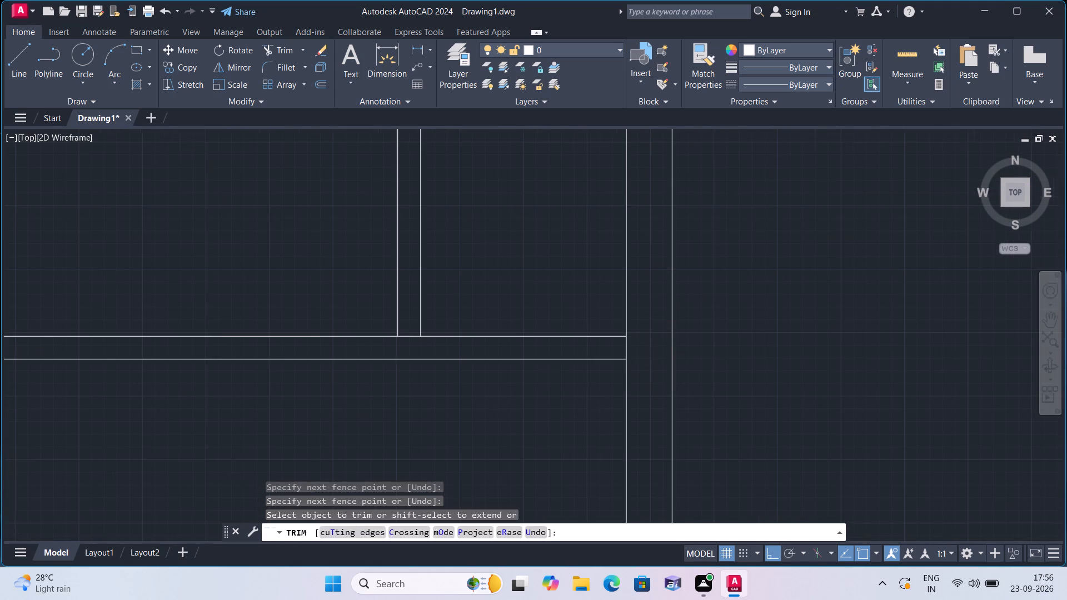
pyautogui.scroll(-2, 666, 288)
pyautogui.scroll(-1, 760, 319)
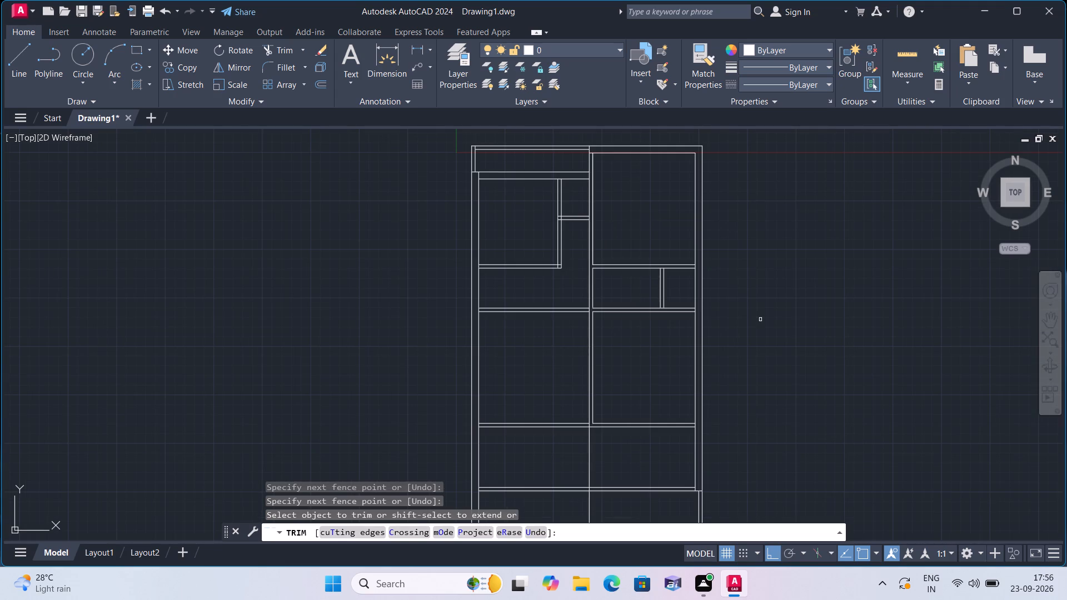
pyautogui.press('Escape')
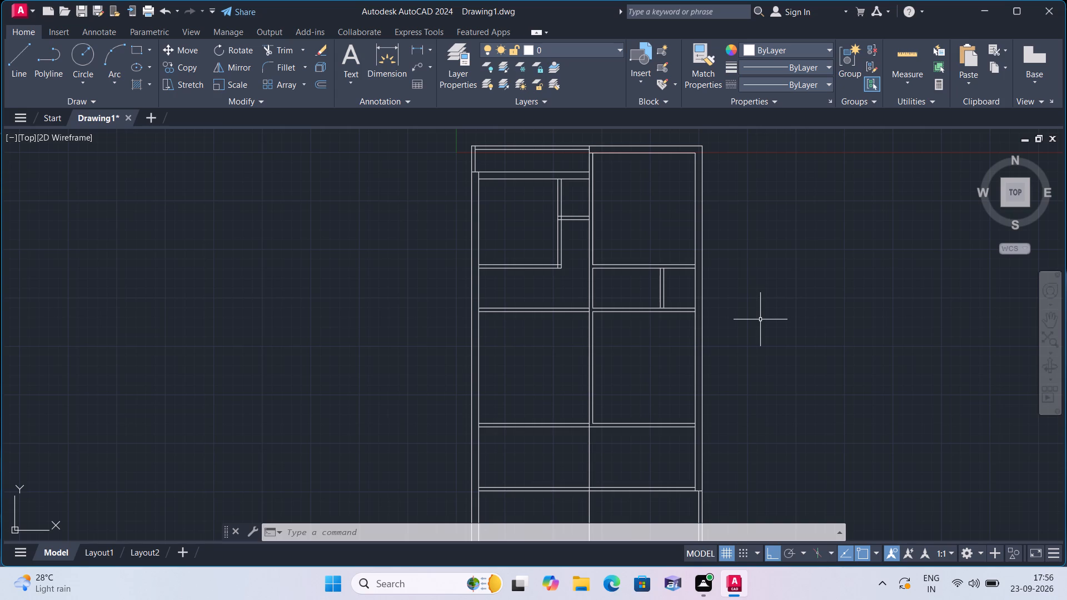
# Create a new layer and set its color to blue.
pyautogui.scroll(-1, 727, 337)
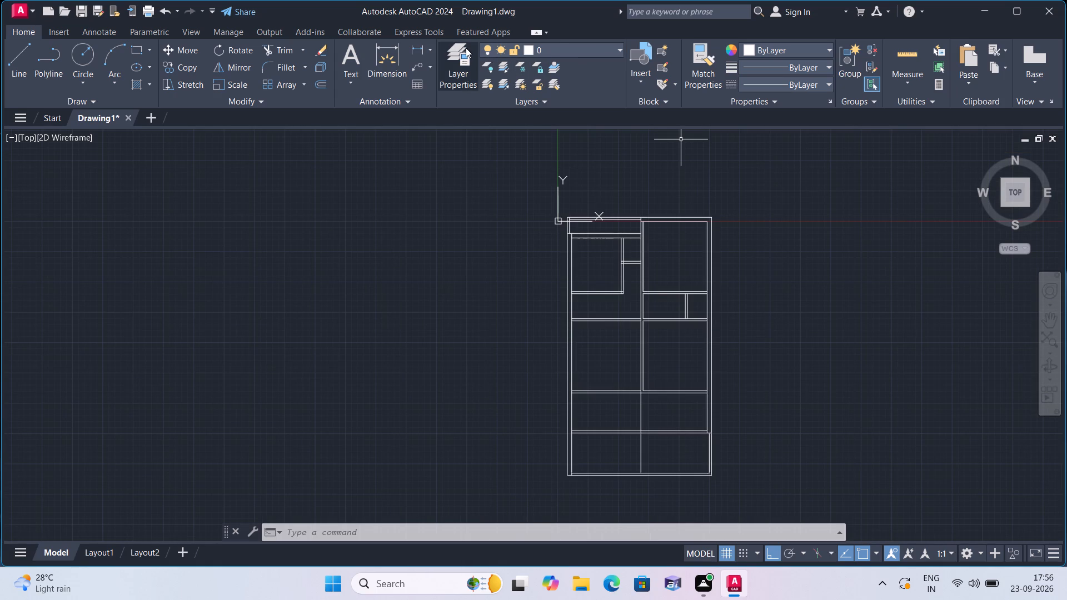
pyautogui.click(448, 56)
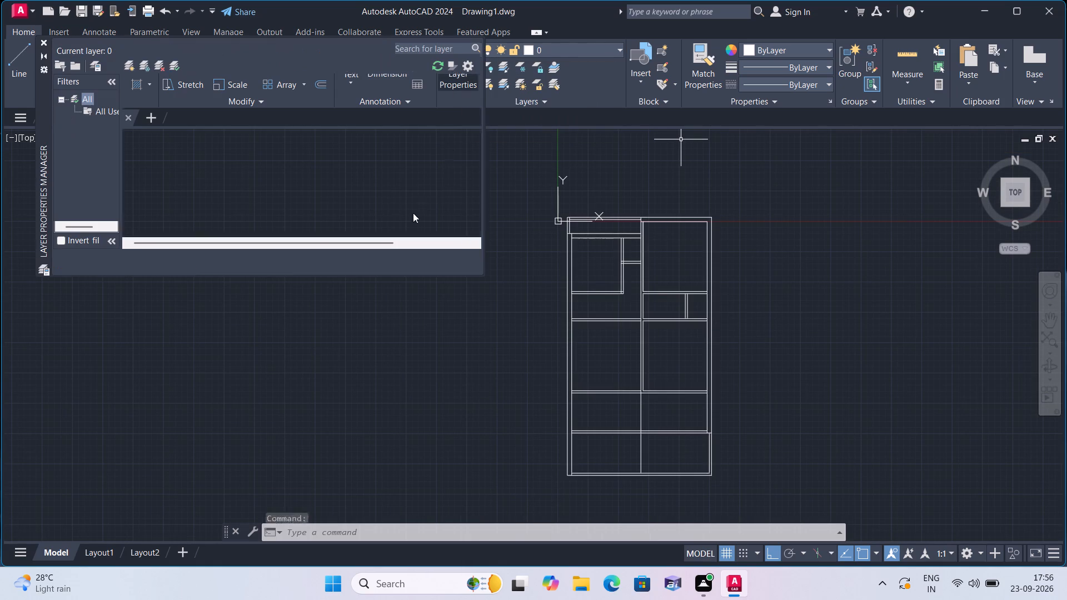
pyautogui.rightClick(325, 153)
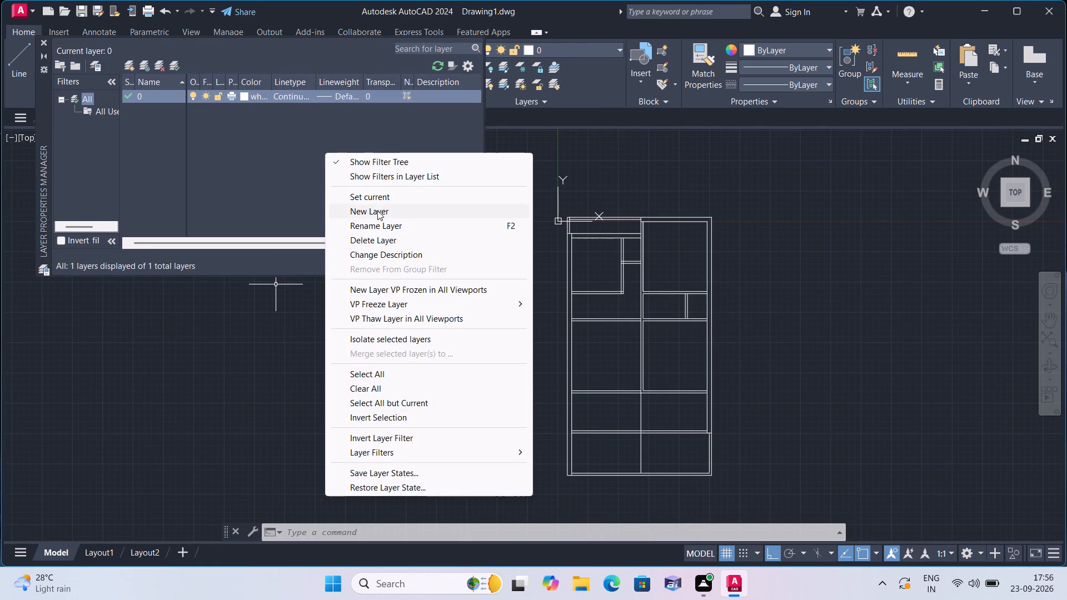
pyautogui.click(377, 211)
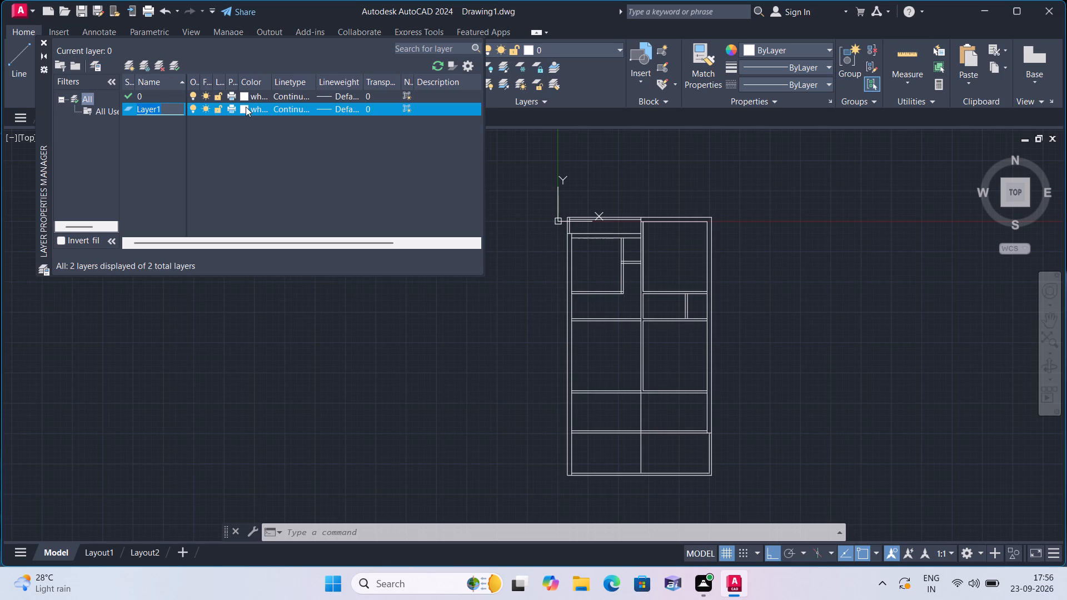
pyautogui.click(246, 107)
pyautogui.click(471, 317)
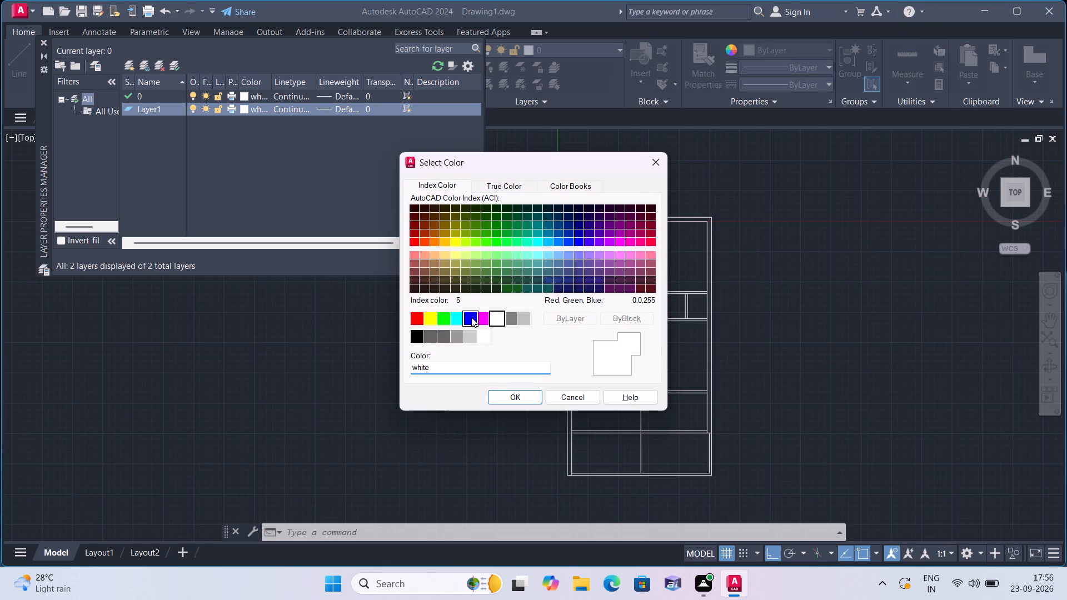
pyautogui.click(506, 396)
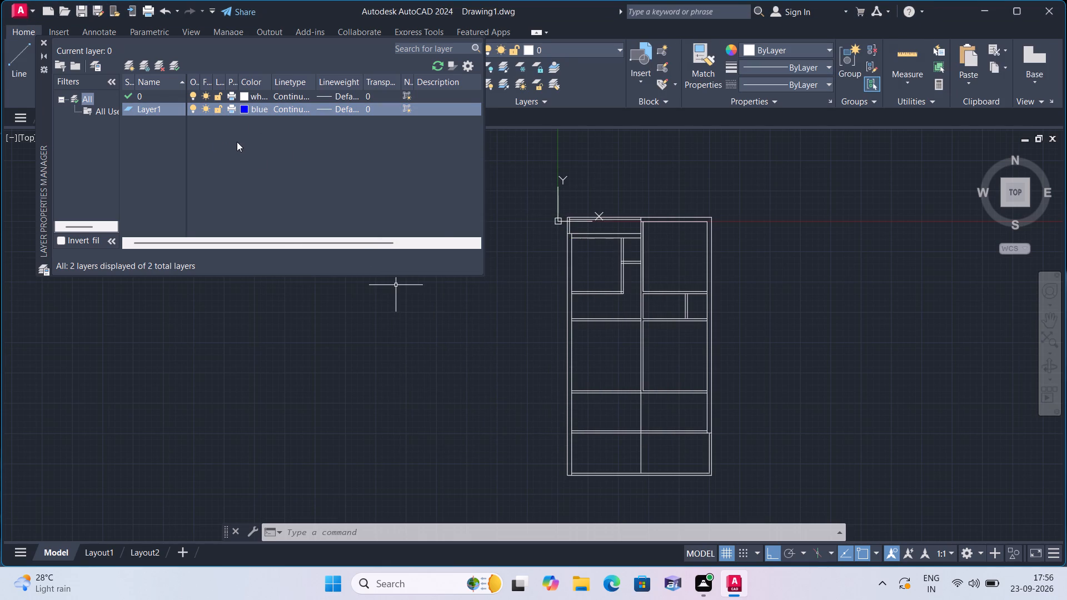
# Add a second new layer, set its color to red, and close the layer manager.
pyautogui.rightClick(237, 141)
pyautogui.click(305, 201)
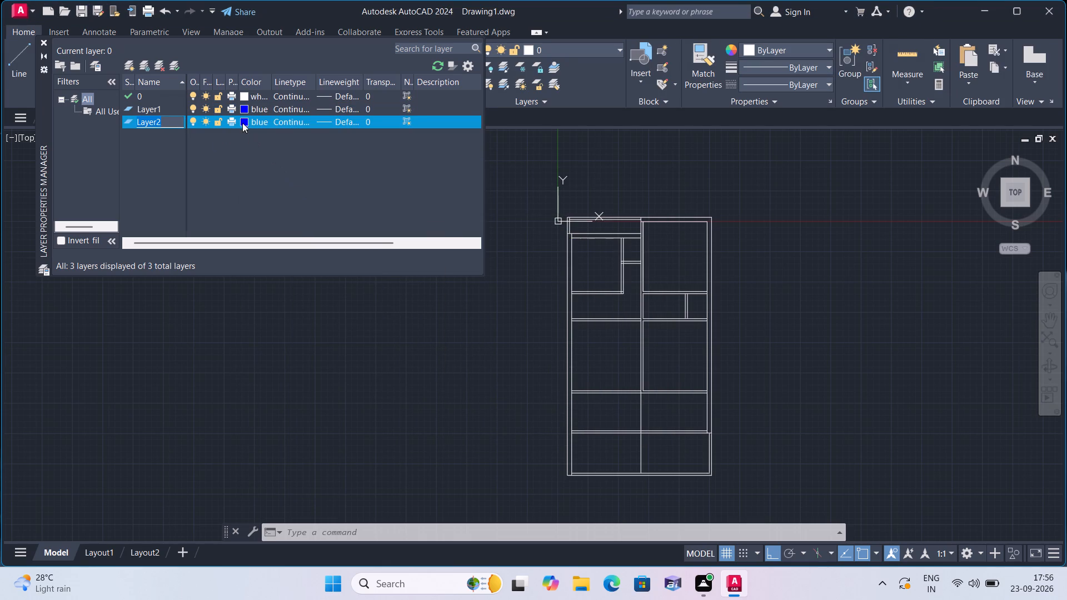
pyautogui.click(242, 122)
pyautogui.click(412, 317)
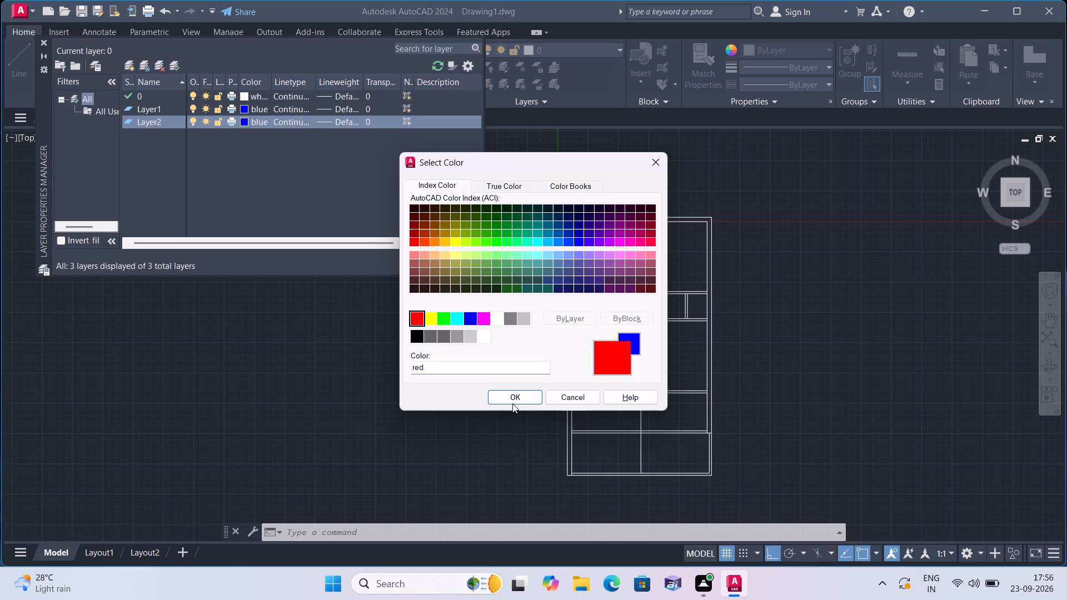
pyautogui.click(523, 401)
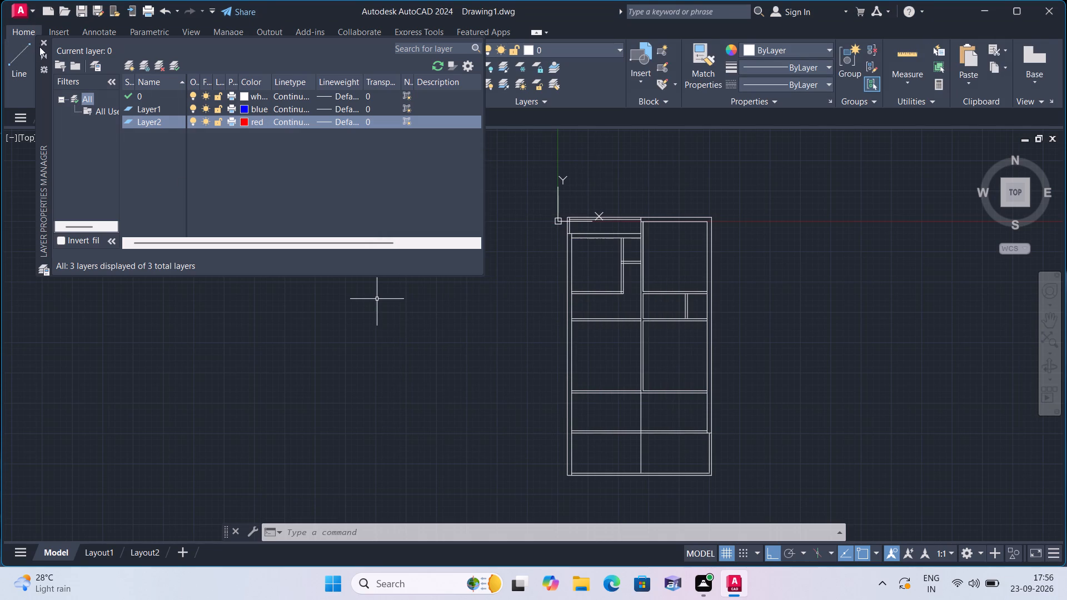
pyautogui.click(41, 39)
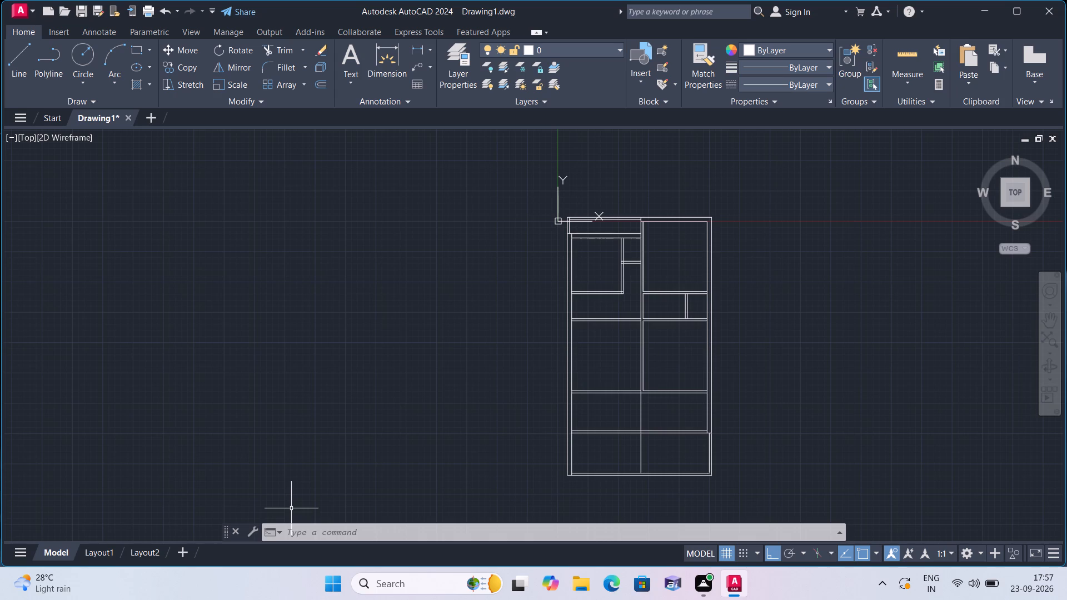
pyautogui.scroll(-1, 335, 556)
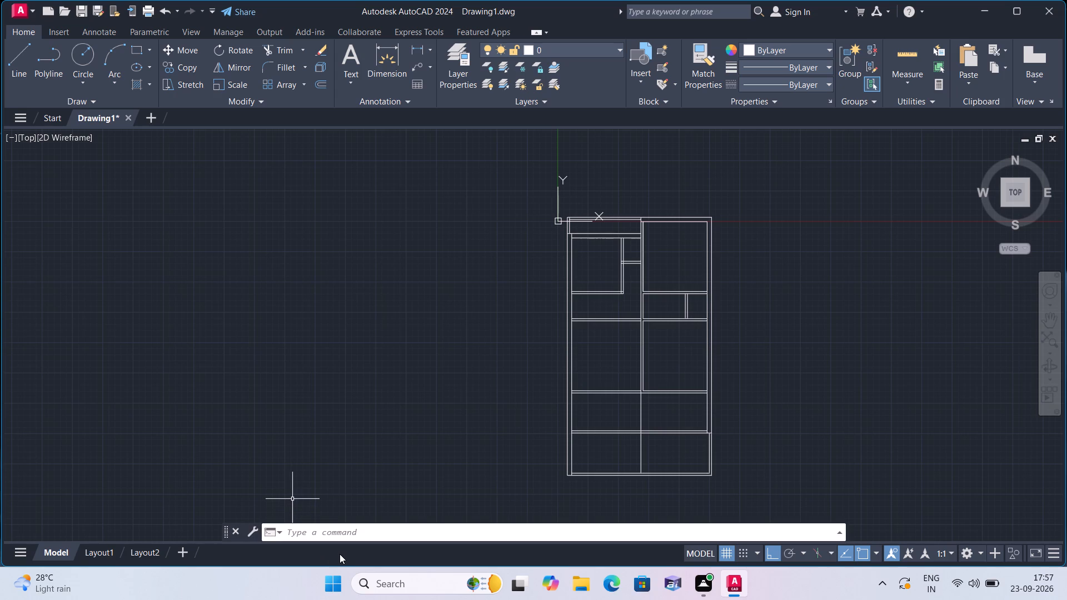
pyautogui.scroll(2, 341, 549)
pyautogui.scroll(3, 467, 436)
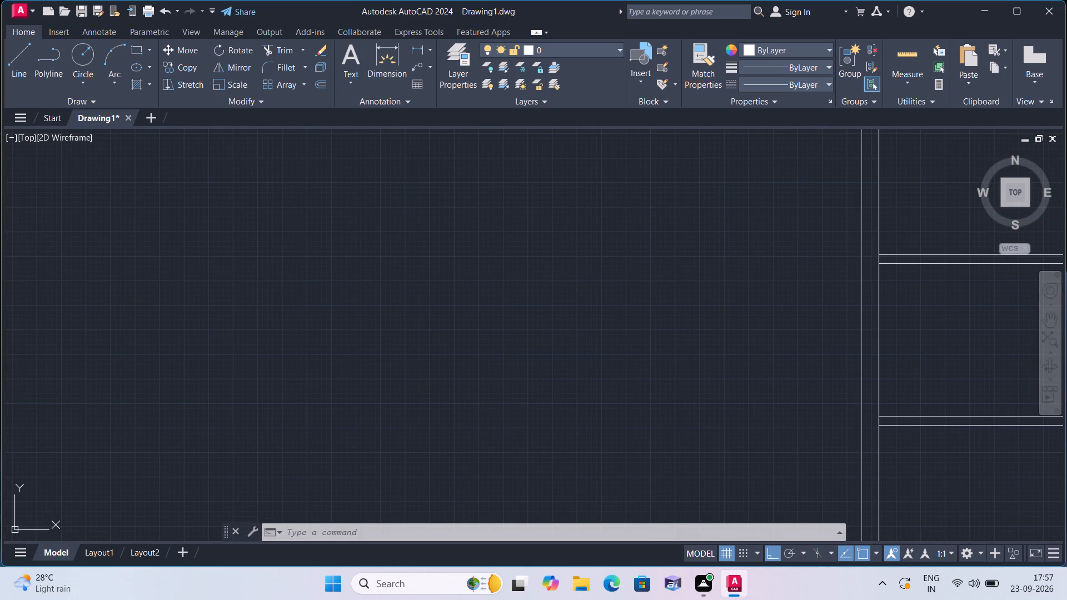
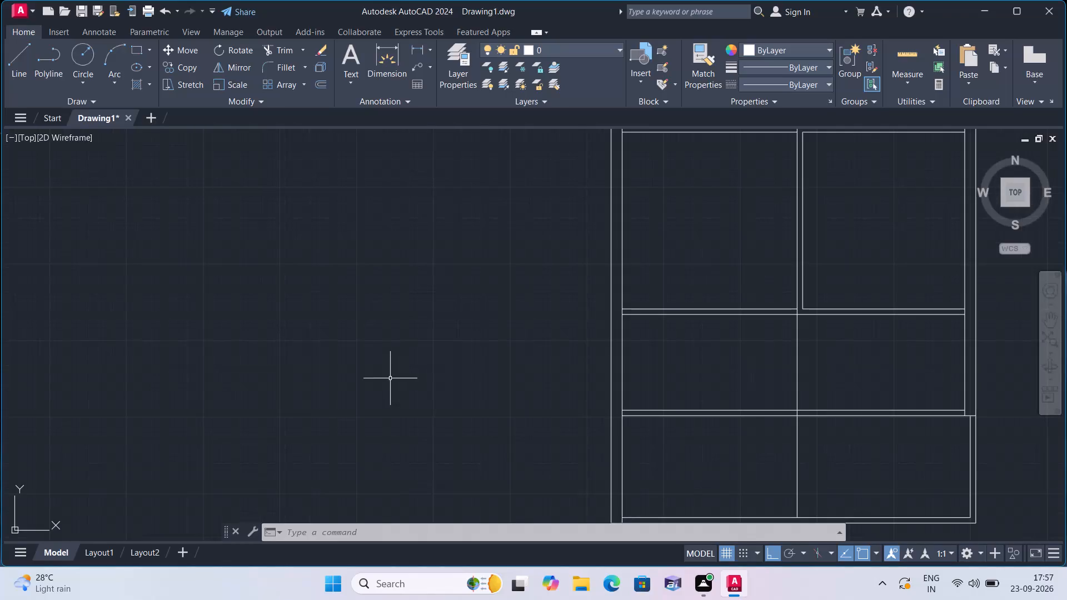
# Examine the overall floor plan and the room layout on both sides of the central wall.
pyautogui.scroll(2, 384, 377)
pyautogui.middleClick(468, 374)
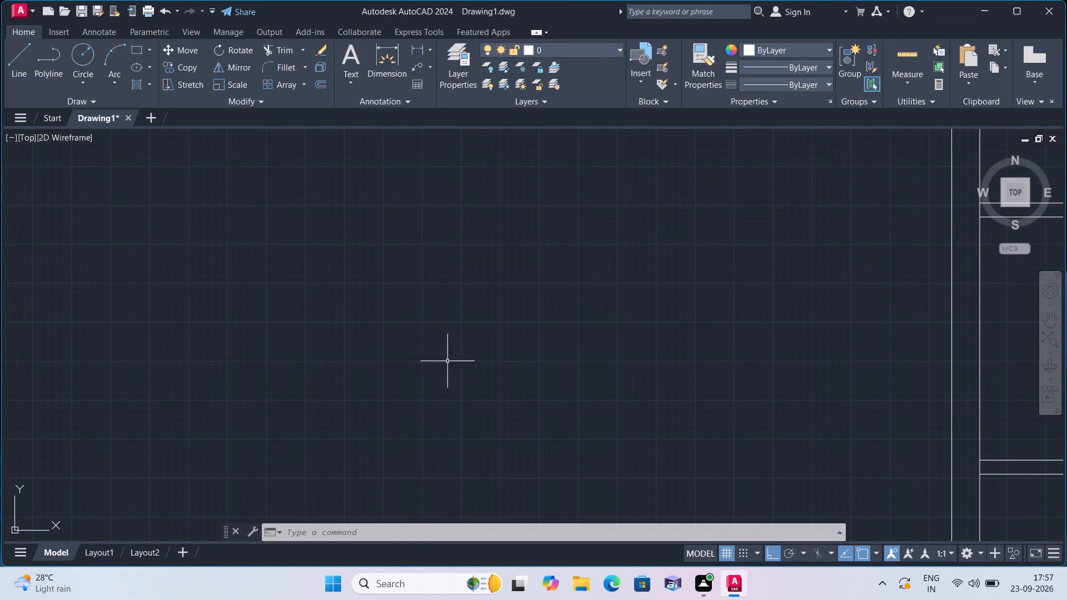
pyautogui.scroll(-2, 555, 363)
pyautogui.moveTo(545, 414); pyautogui.dragTo(508, 422, button='middle')
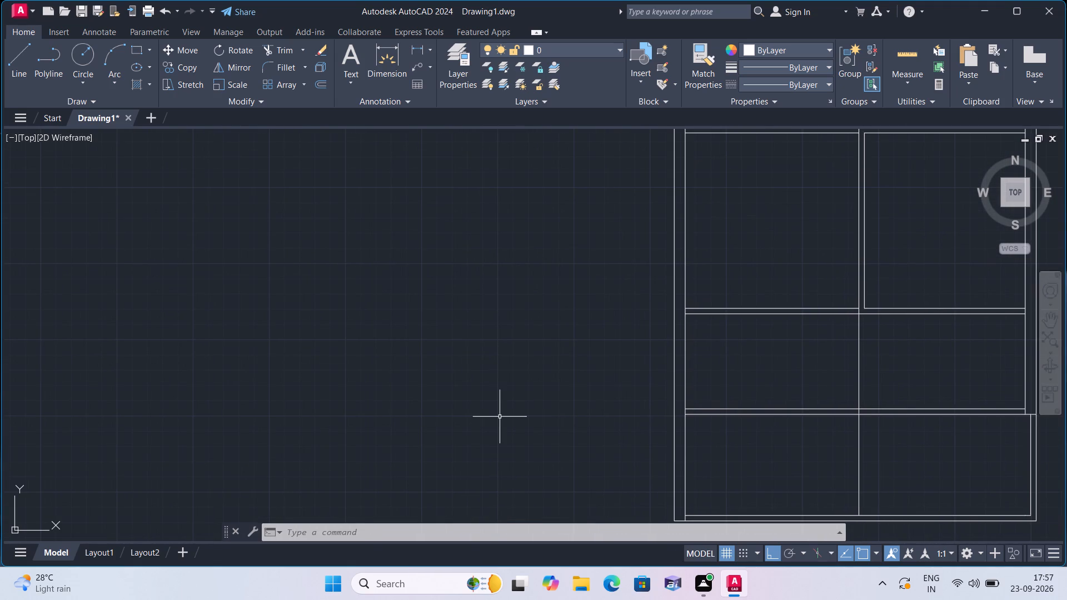
pyautogui.scroll(-1, 499, 403)
pyautogui.moveTo(497, 403); pyautogui.dragTo(493, 401, button='middle')
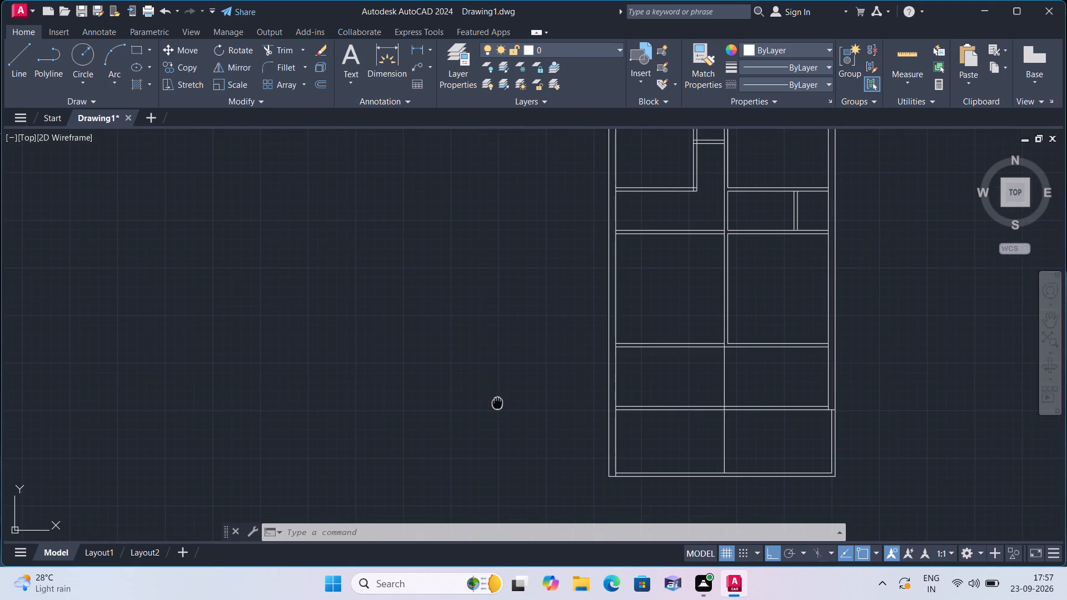
pyautogui.moveTo(493, 401); pyautogui.dragTo(465, 374, button='middle')
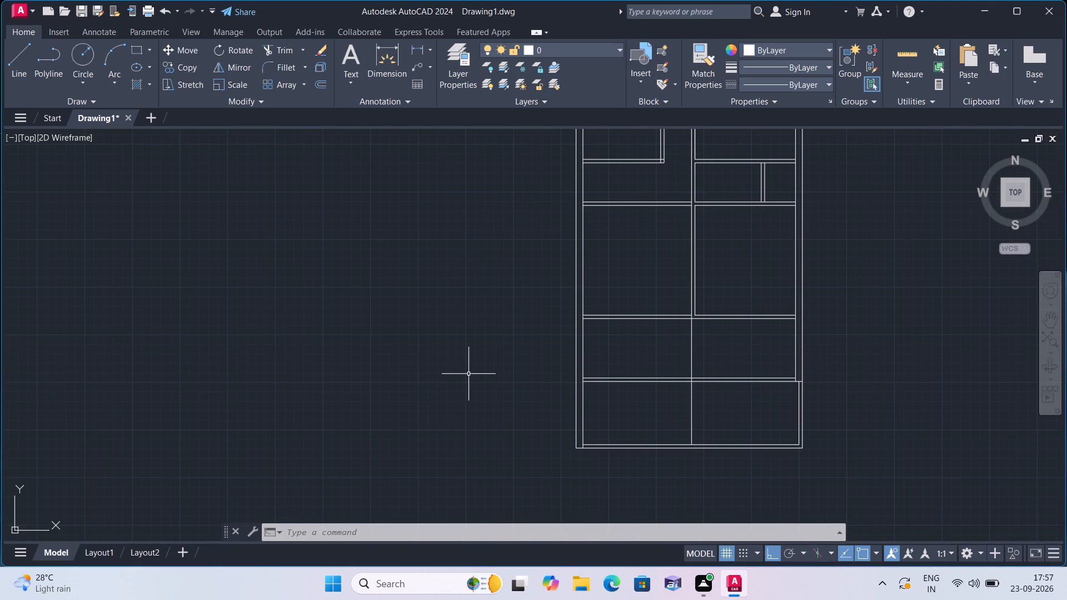
pyautogui.scroll(-1, 422, 344)
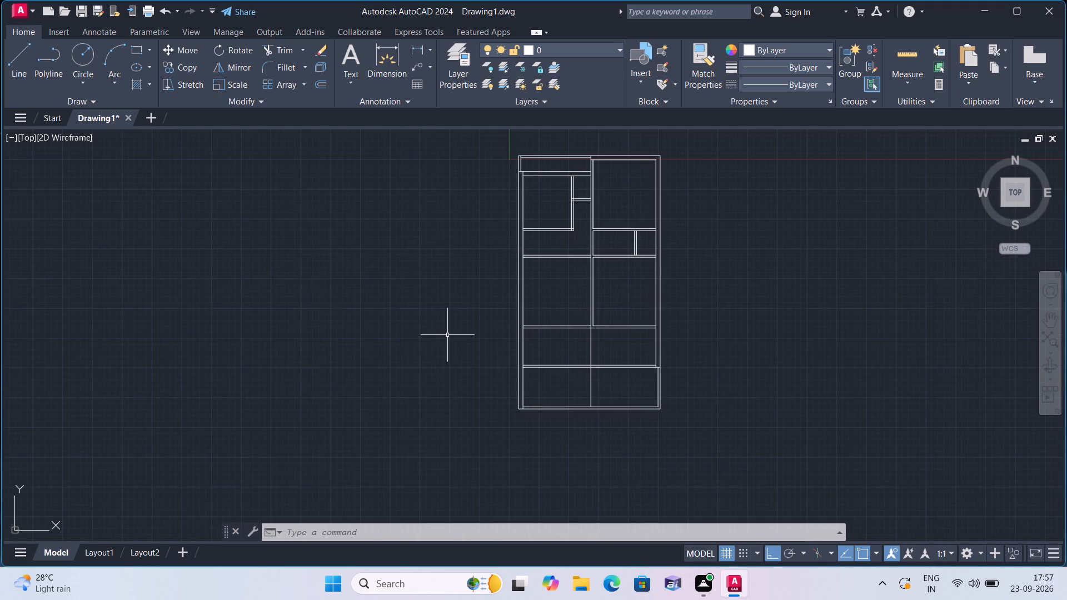
pyautogui.moveTo(466, 333); pyautogui.dragTo(416, 324, button='middle')
pyautogui.scroll(-1, 416, 324)
pyautogui.moveTo(433, 322); pyautogui.dragTo(445, 420, button='middle')
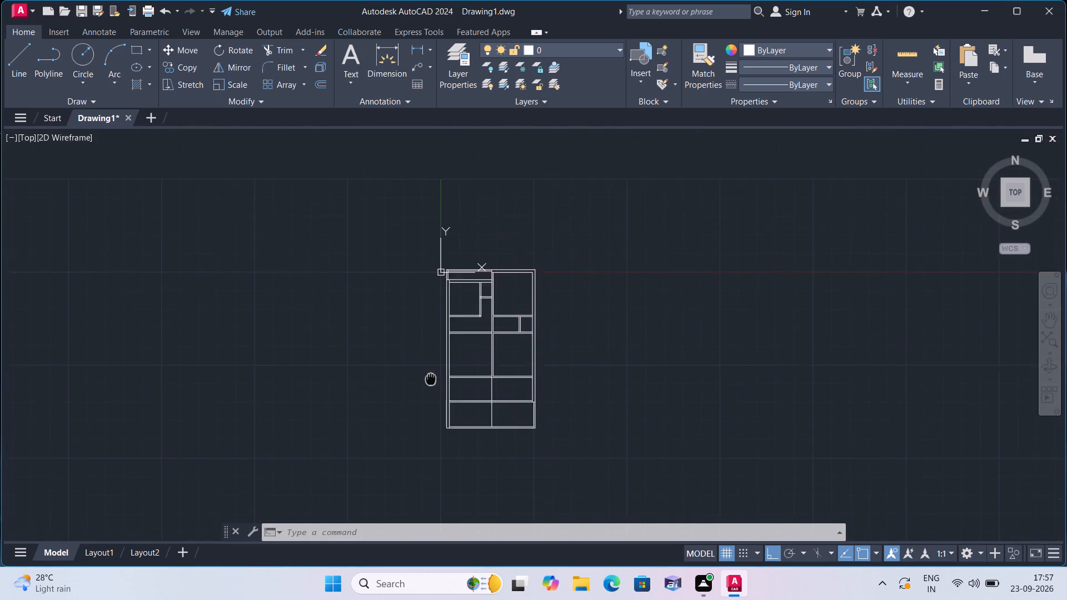
pyautogui.moveTo(445, 420); pyautogui.dragTo(447, 468, button='middle')
pyautogui.moveTo(440, 383); pyautogui.dragTo(460, 486, button='middle')
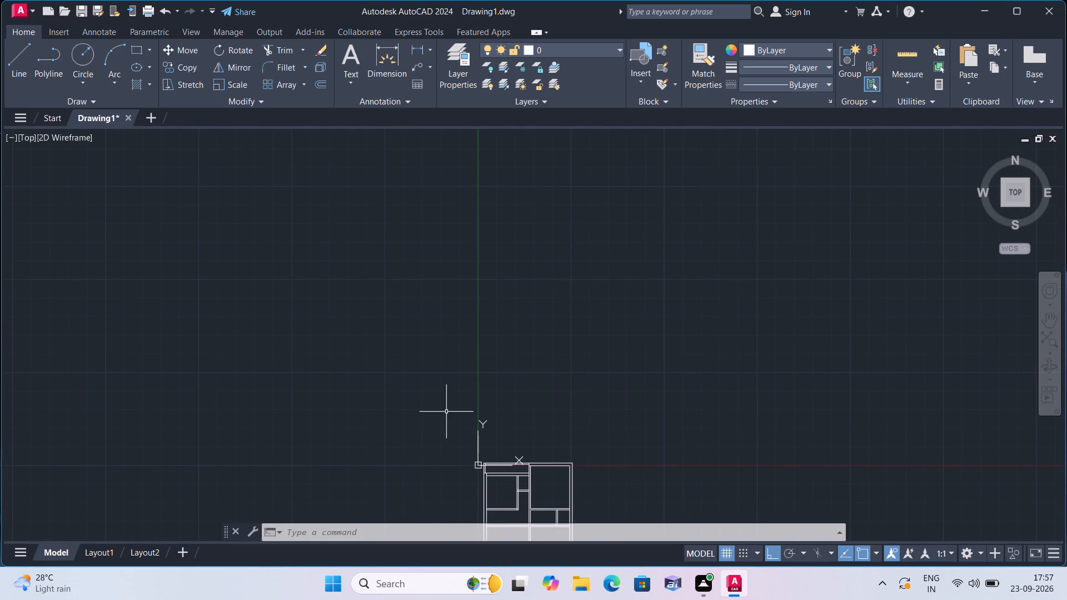
pyautogui.moveTo(441, 422); pyautogui.dragTo(458, 517, button='middle')
pyautogui.scroll(-1, 440, 423)
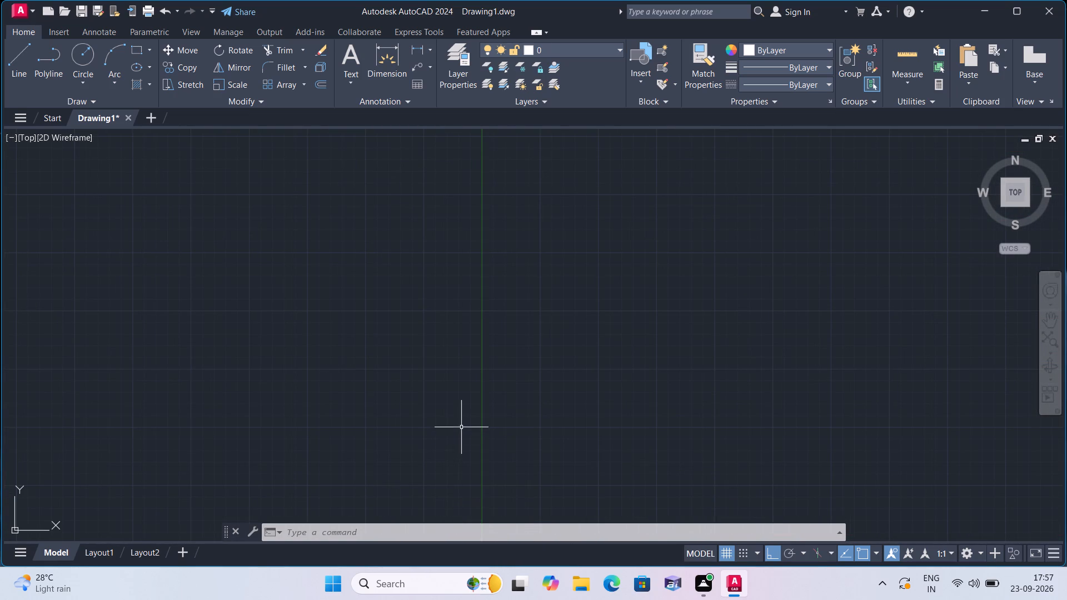
pyautogui.scroll(1, 461, 428)
pyautogui.scroll(-5, 557, 416)
pyautogui.moveTo(584, 411); pyautogui.dragTo(582, 411, button='middle')
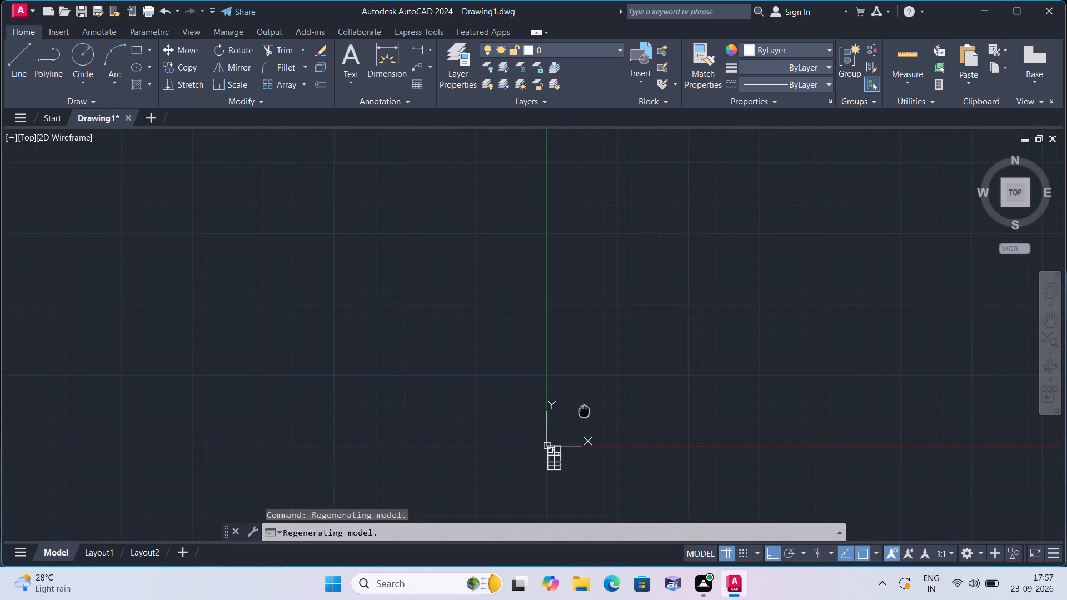
pyautogui.moveTo(582, 411); pyautogui.dragTo(566, 333, button='middle')
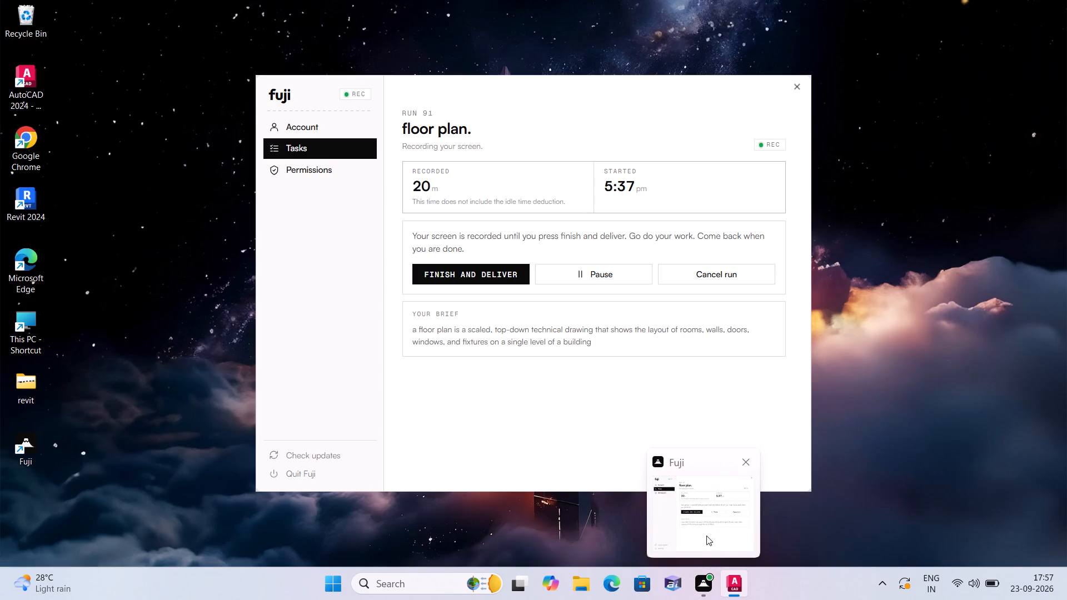
pyautogui.scroll(3, 545, 321)
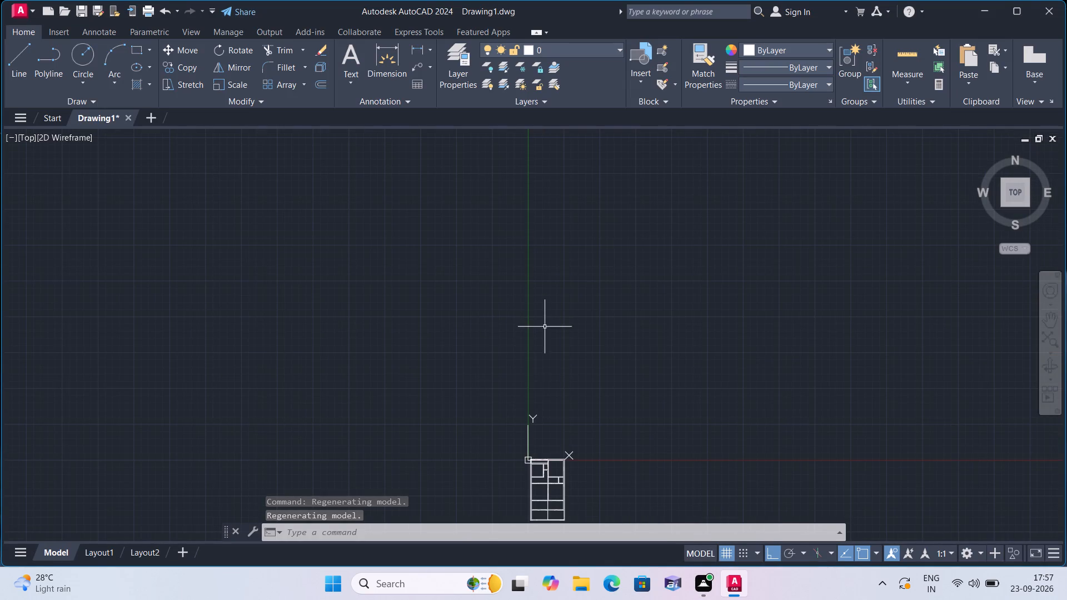
pyautogui.moveTo(547, 474); pyautogui.dragTo(529, 362, button='middle')
pyautogui.scroll(4, 529, 362)
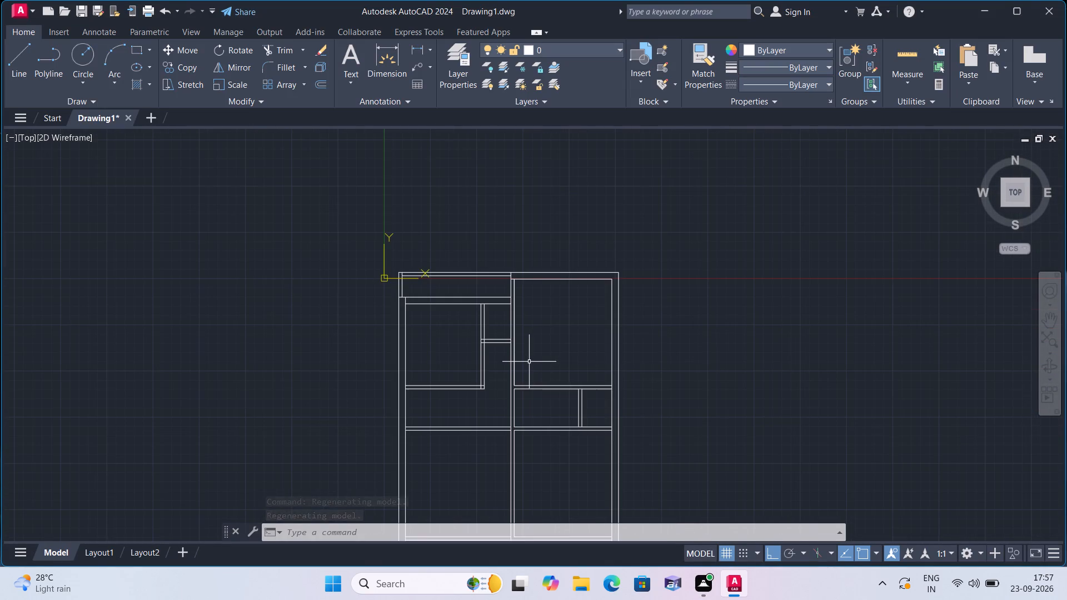
pyautogui.moveTo(526, 371); pyautogui.dragTo(563, 270, button='middle')
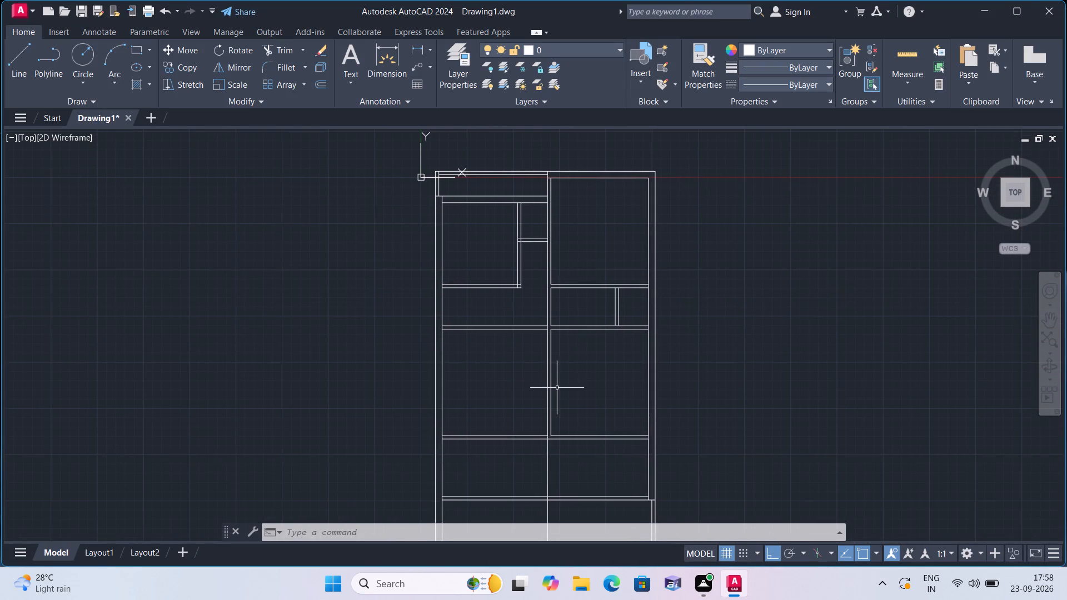
pyautogui.moveTo(557, 388); pyautogui.dragTo(595, 324, button='middle')
pyautogui.scroll(1, 570, 322)
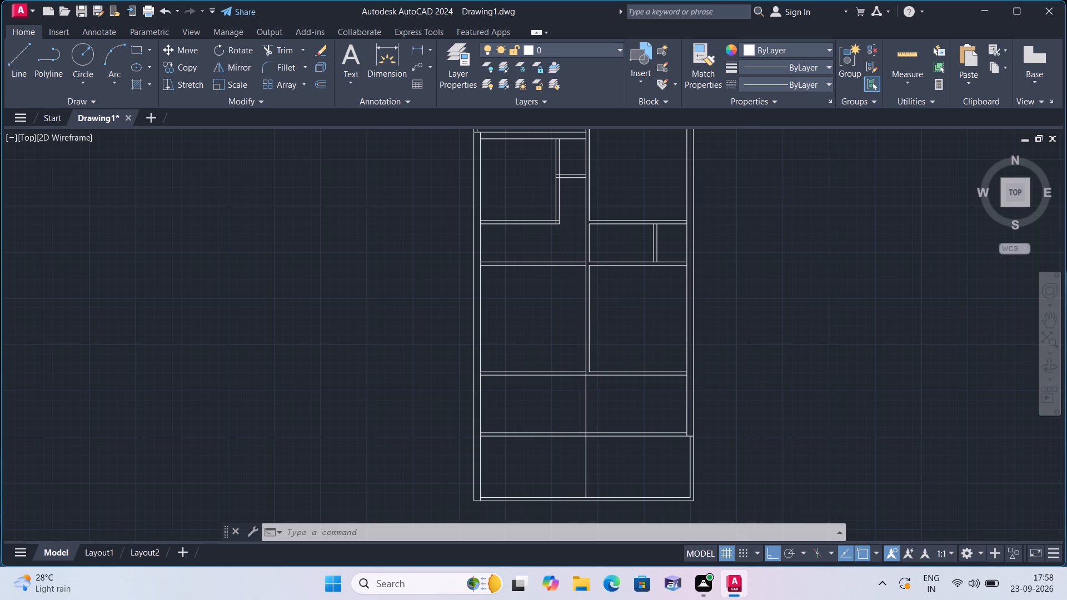
pyautogui.scroll(1, 570, 322)
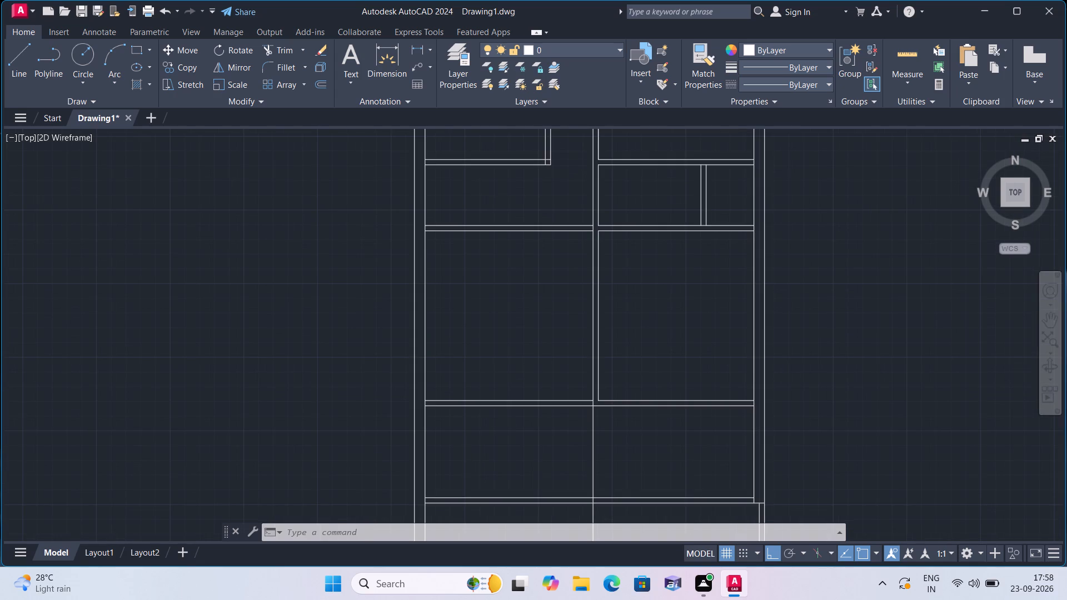
pyautogui.scroll(1, 570, 322)
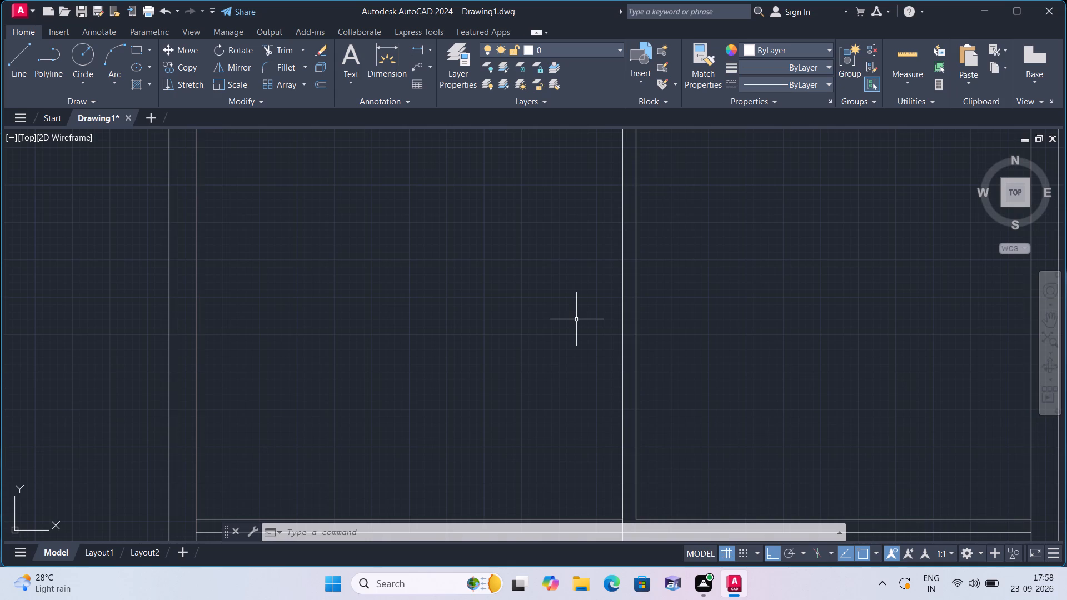
pyautogui.scroll(-2, 687, 307)
pyautogui.moveTo(639, 317); pyautogui.dragTo(556, 432, button='middle')
pyautogui.scroll(-1, 567, 416)
pyautogui.moveTo(567, 416); pyautogui.dragTo(493, 340, button='middle')
pyautogui.scroll(-1, 496, 344)
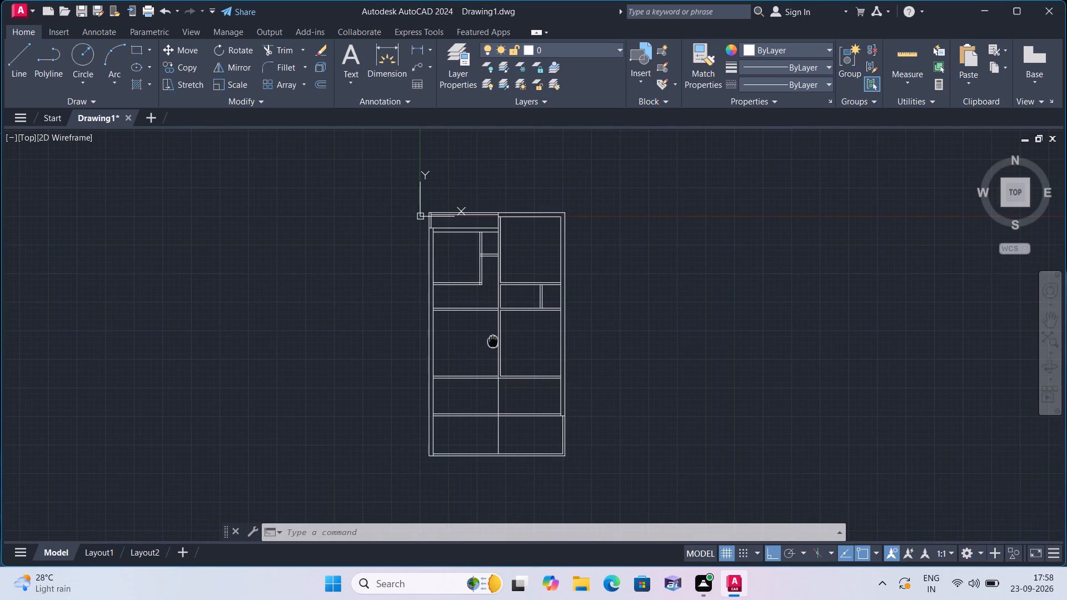
pyautogui.moveTo(493, 340); pyautogui.dragTo(476, 307, button='middle')
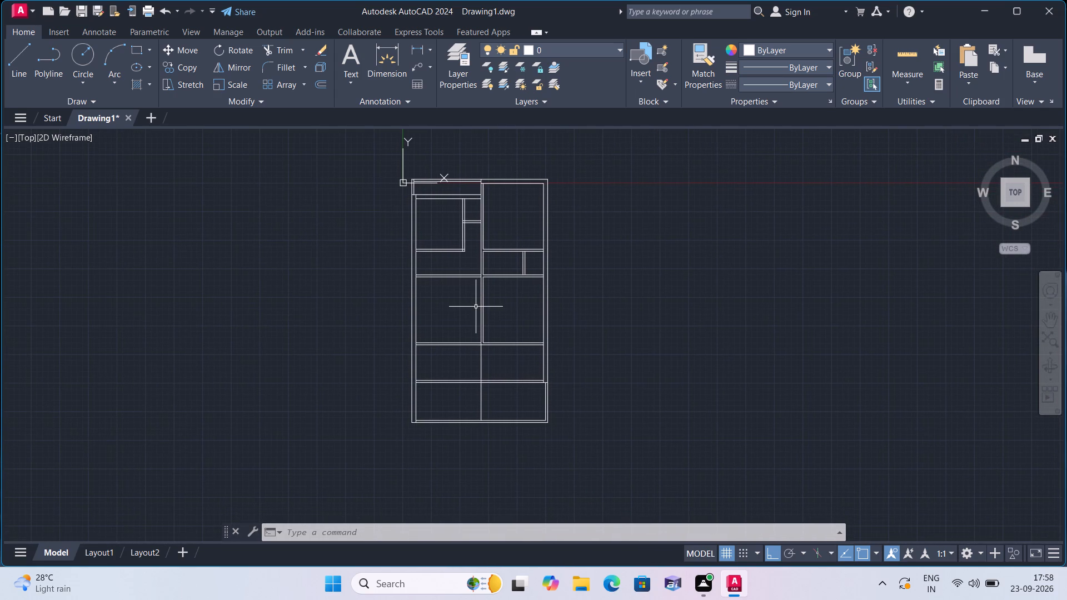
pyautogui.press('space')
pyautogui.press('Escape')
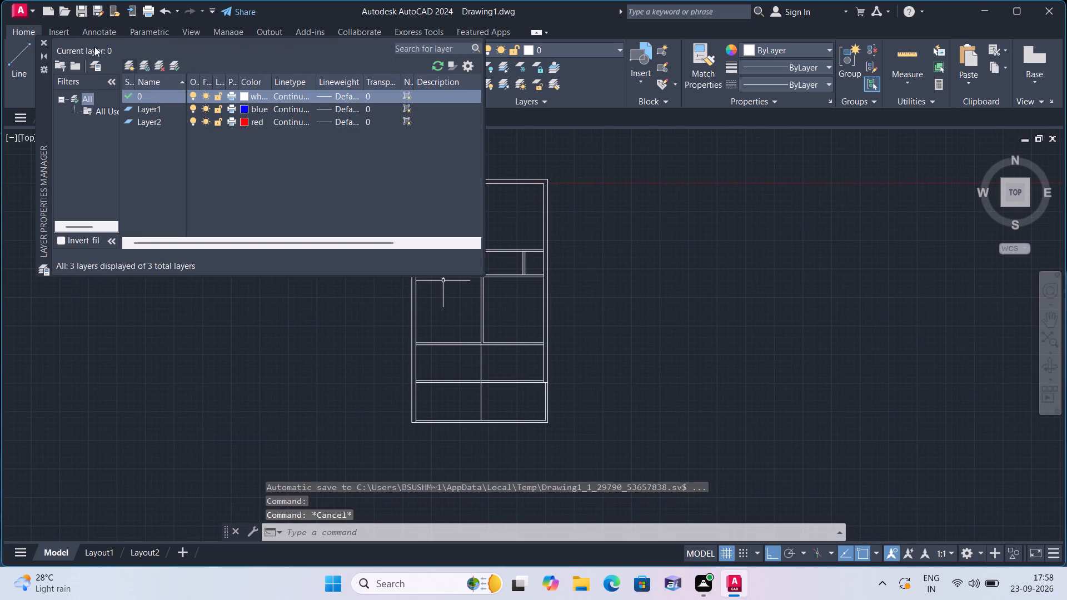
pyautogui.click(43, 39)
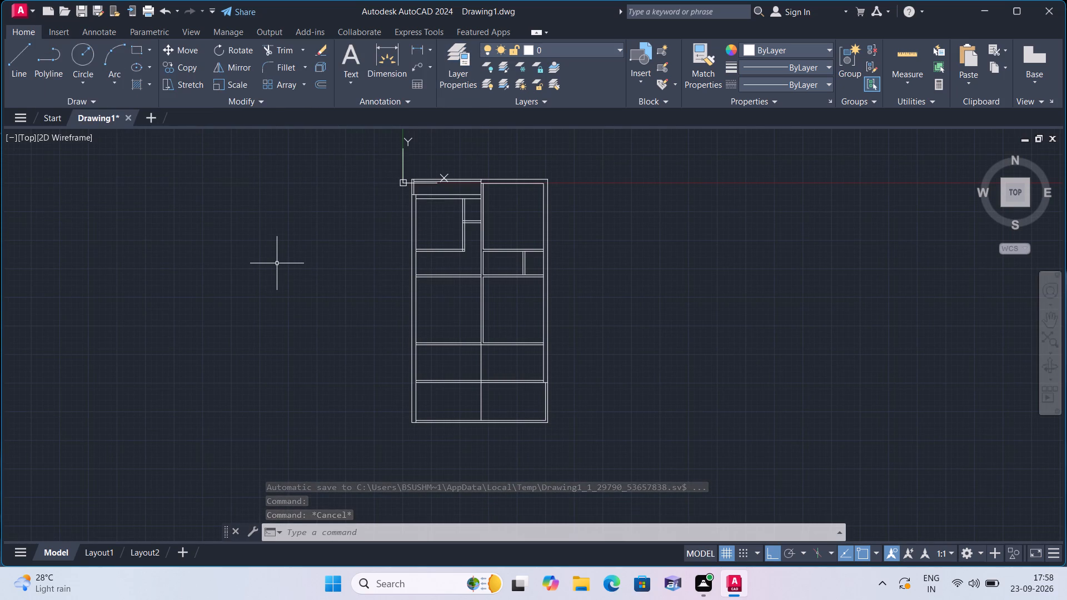
# Trim away both lines of the three lower horizontal partitions between the left outer wall and the central wall.
pyautogui.write('trim')
pyautogui.press('space')
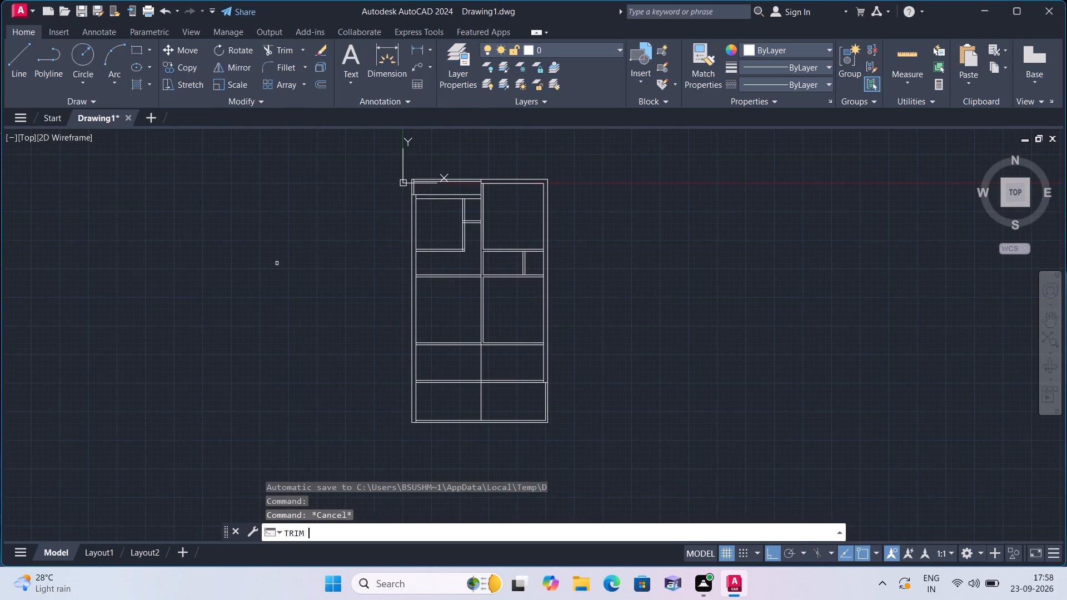
pyautogui.scroll(1, 387, 406)
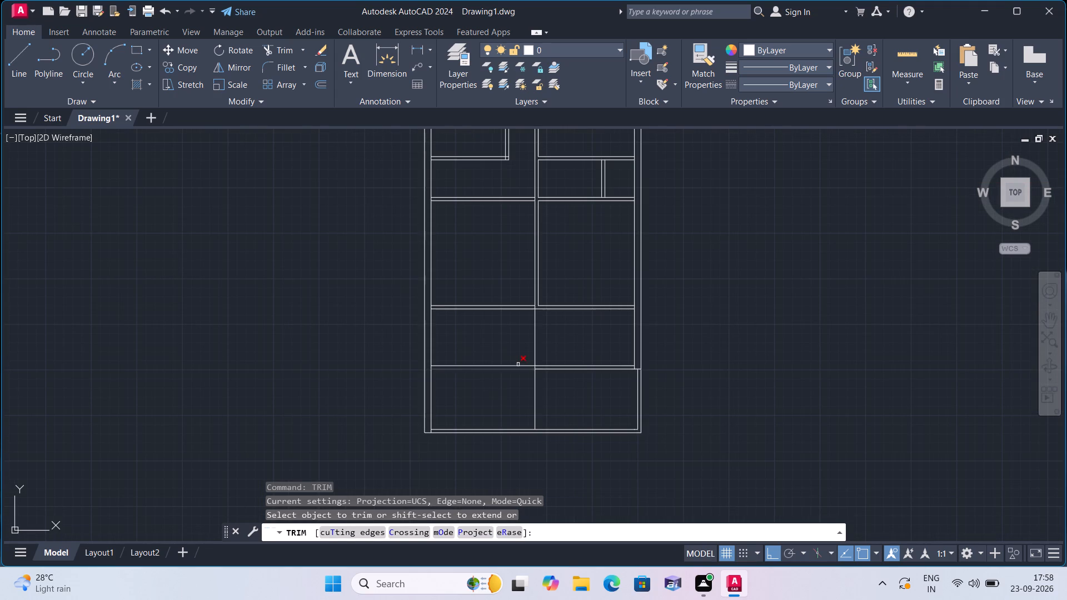
pyautogui.click(512, 385)
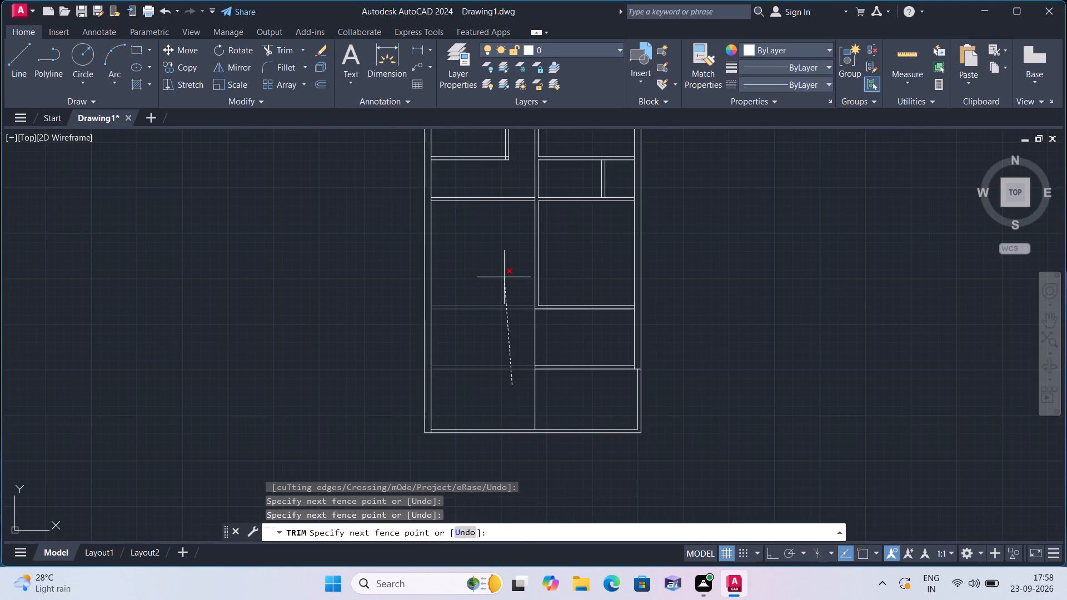
pyautogui.click(504, 277)
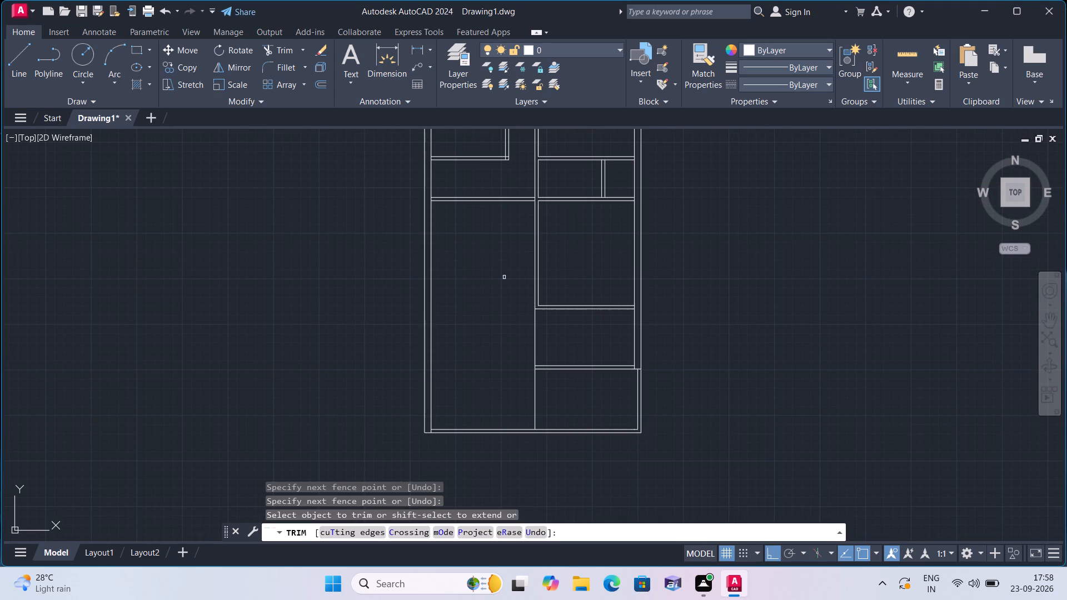
pyautogui.moveTo(504, 277); pyautogui.dragTo(535, 427, button='middle')
pyautogui.click(540, 388)
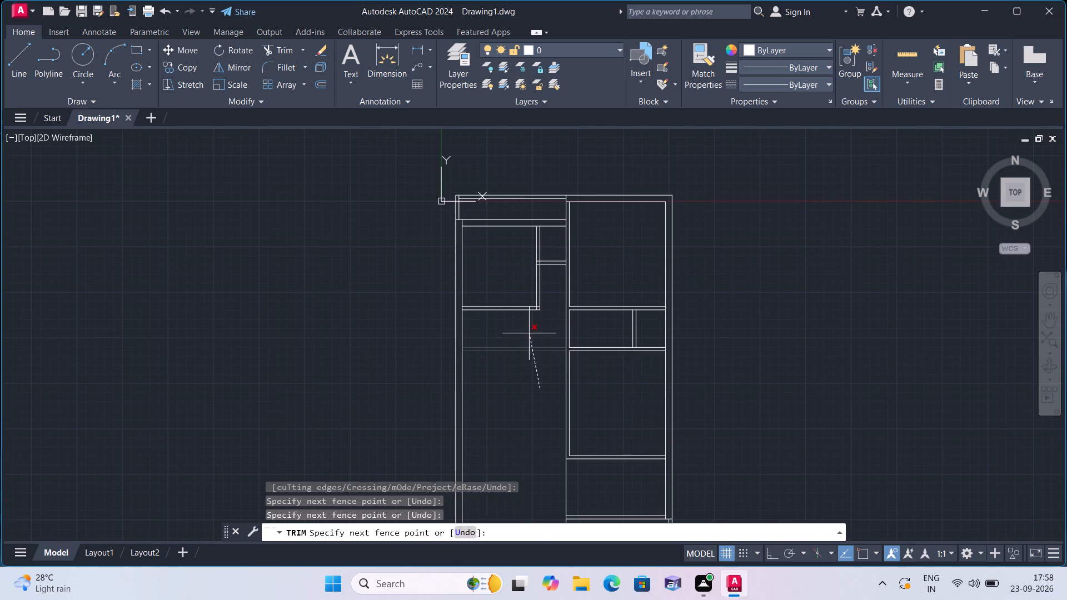
pyautogui.click(529, 333)
pyautogui.press('space')
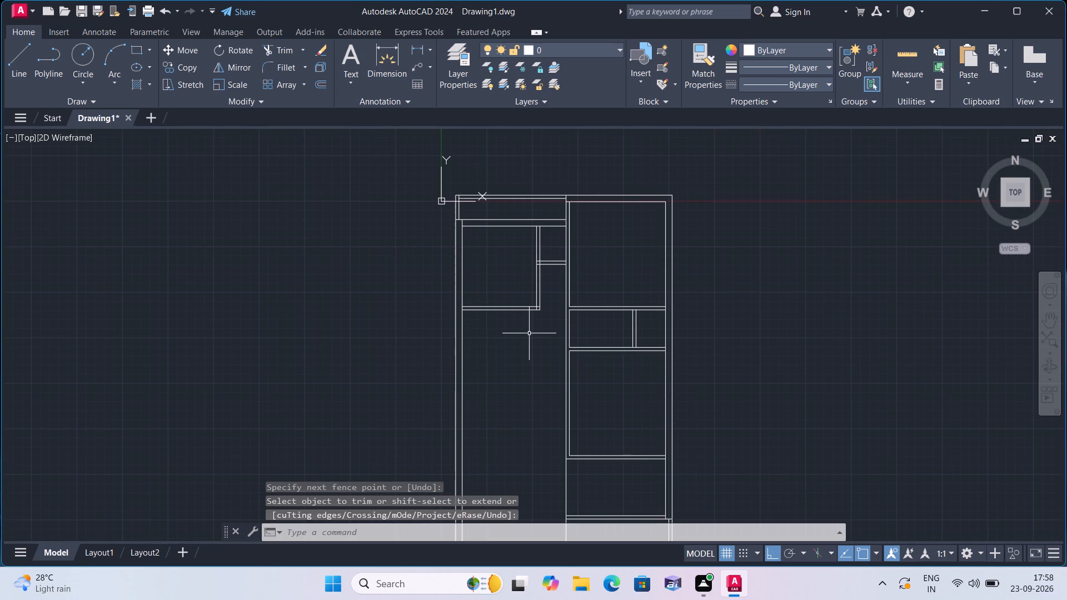
# Offset the lower line of the upper-left room's bottom partition 14' downward.
pyautogui.write('offset')
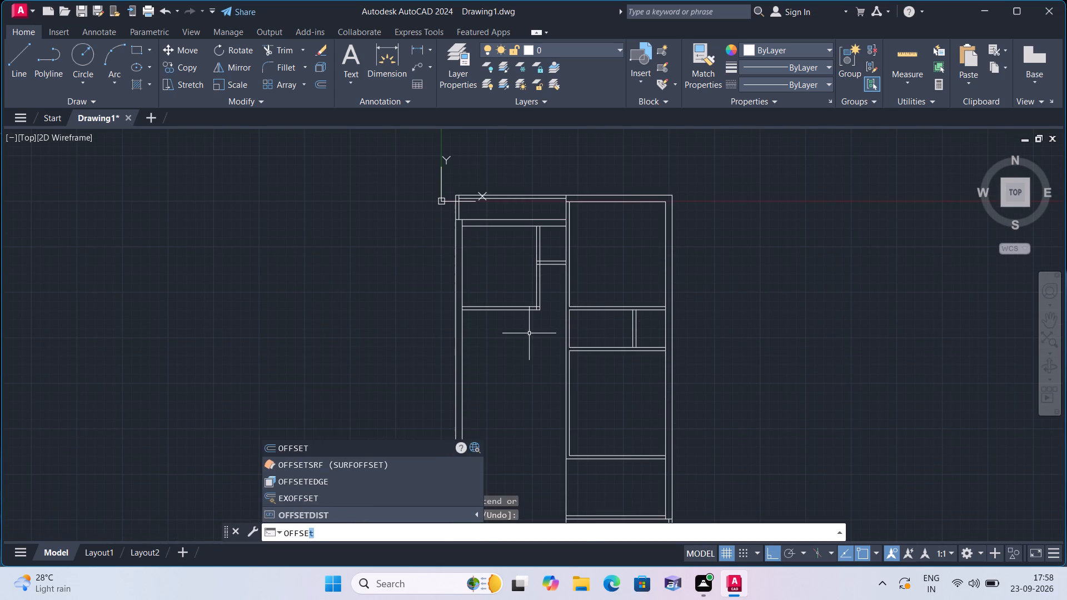
pyautogui.press('space')
pyautogui.write("14'")
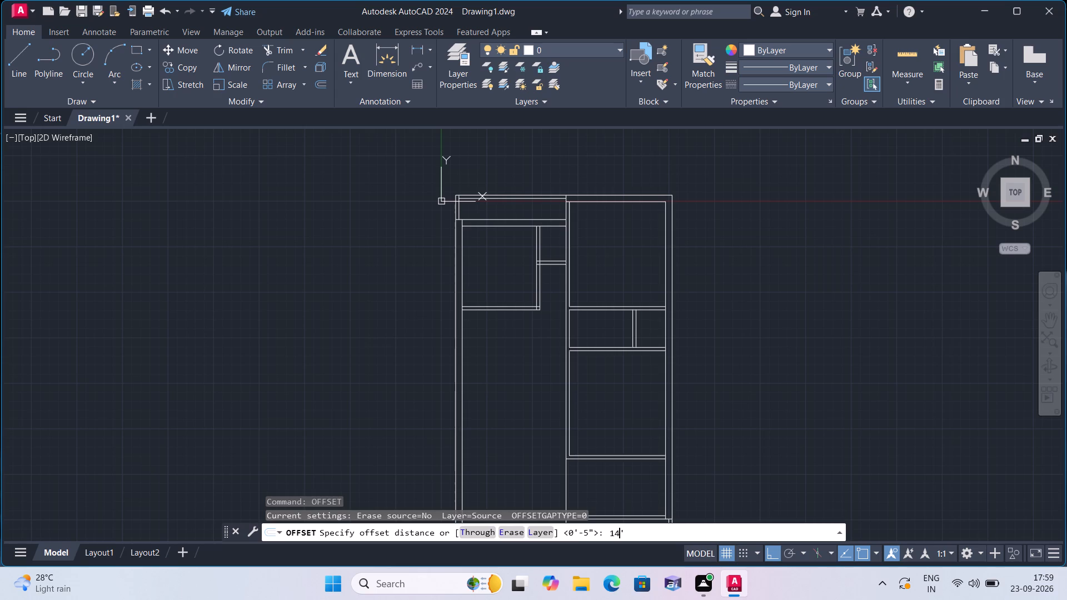
pyautogui.press('space')
pyautogui.scroll(1, 523, 322)
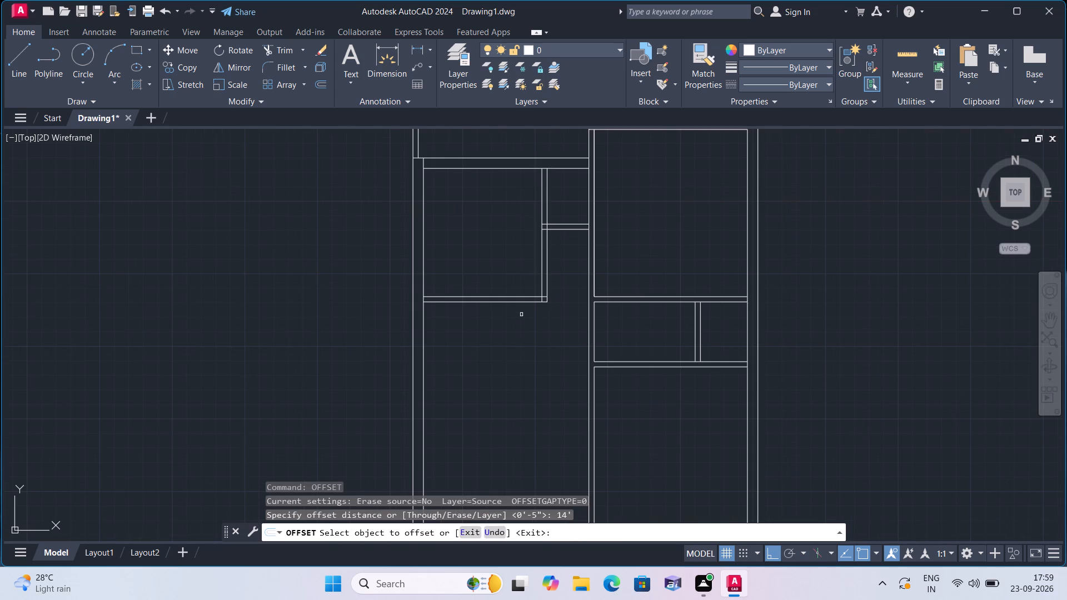
pyautogui.click(525, 302)
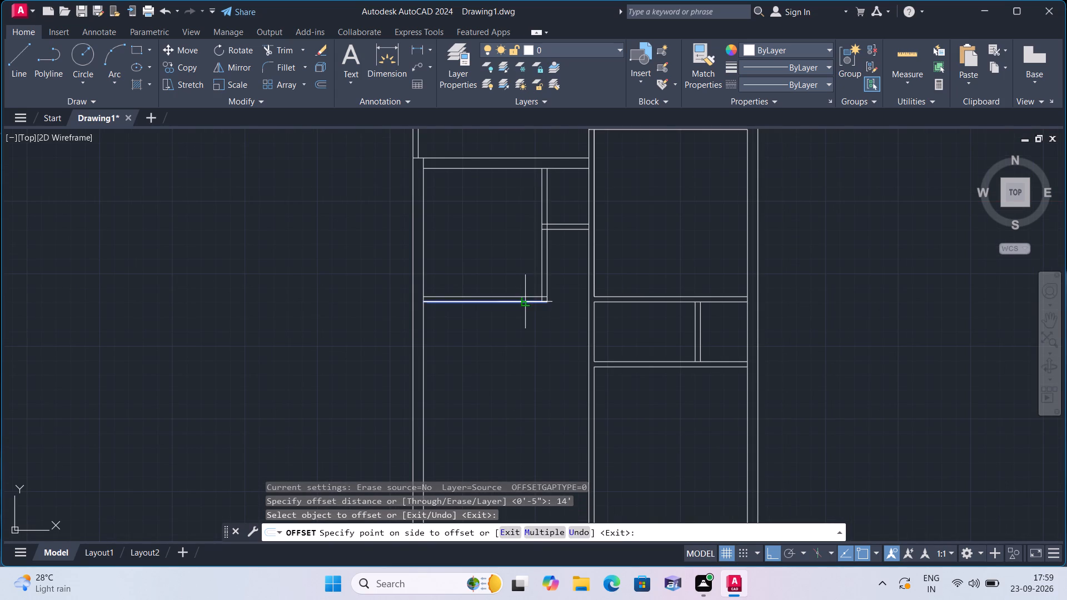
pyautogui.click(528, 352)
pyautogui.moveTo(528, 352); pyautogui.dragTo(560, 264, button='middle')
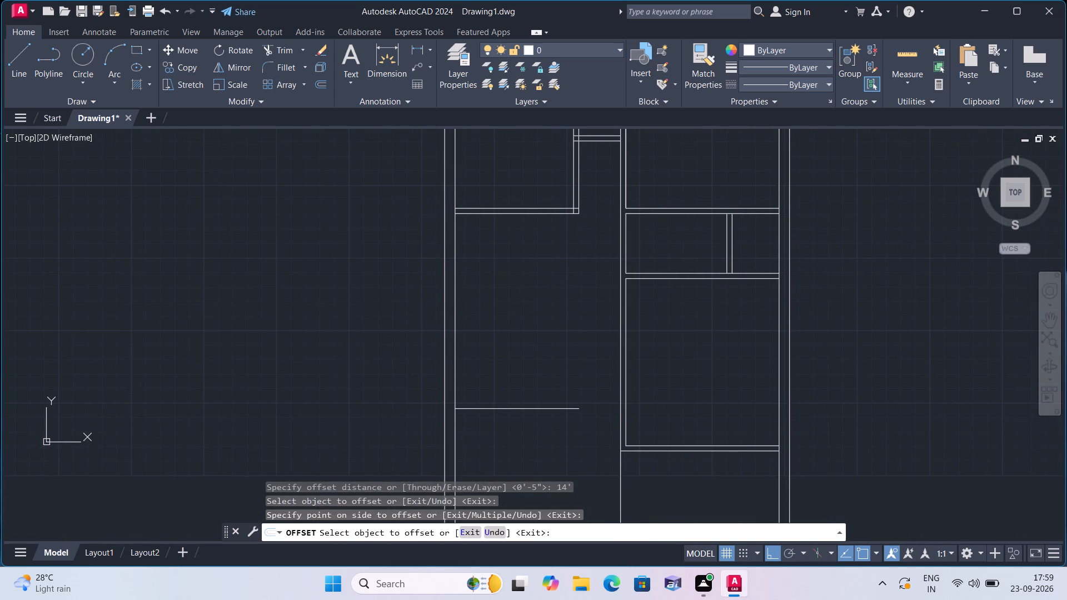
pyautogui.press('space')
# Offset the new lower-left partition line 4.5" downward.
pyautogui.press('space')
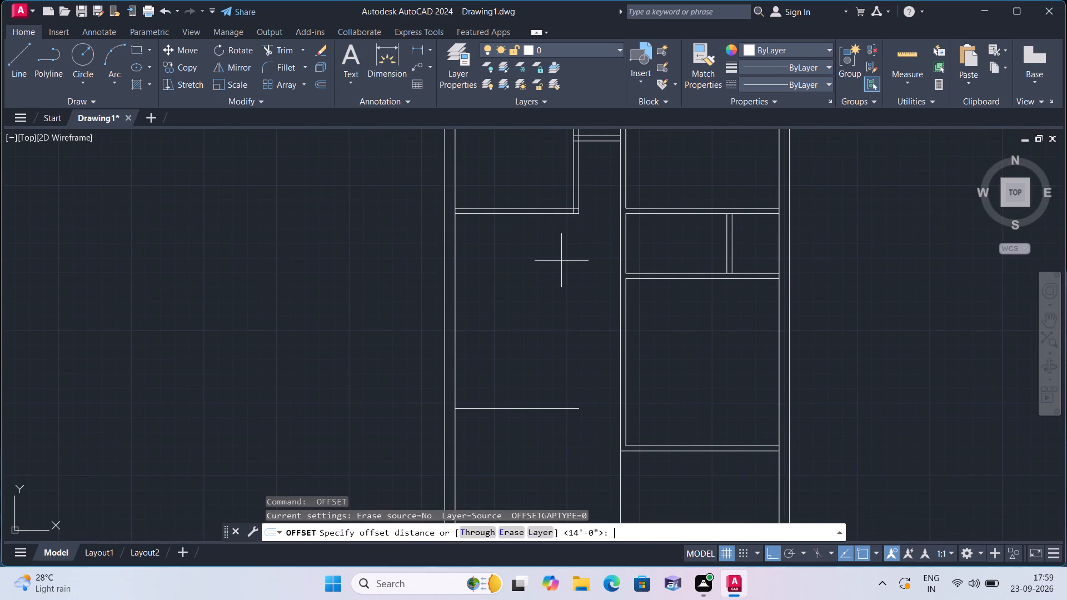
pyautogui.write('4.5"')
pyautogui.press('space')
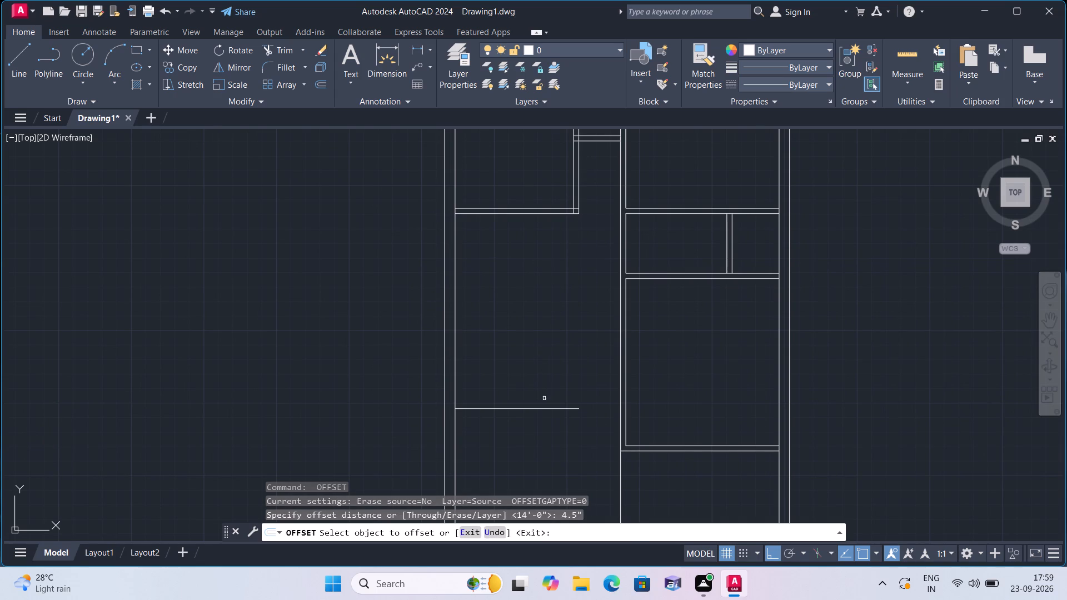
pyautogui.click(545, 408)
pyautogui.click(521, 463)
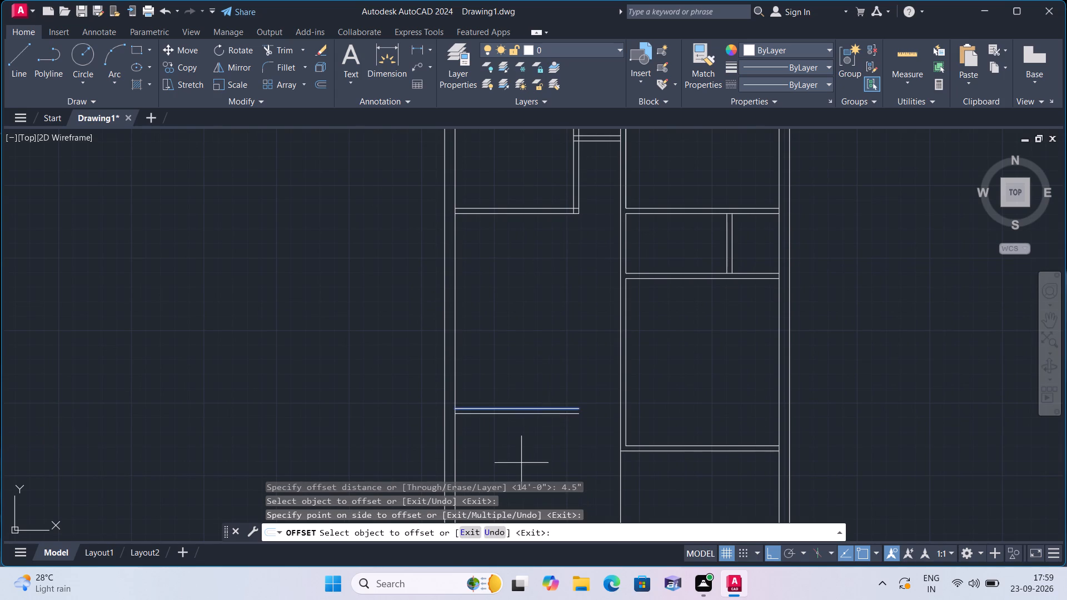
pyautogui.press('space')
# Extend both lines of the new lower-left partition to the central wall.
pyautogui.write('exte')
pyautogui.press('space')
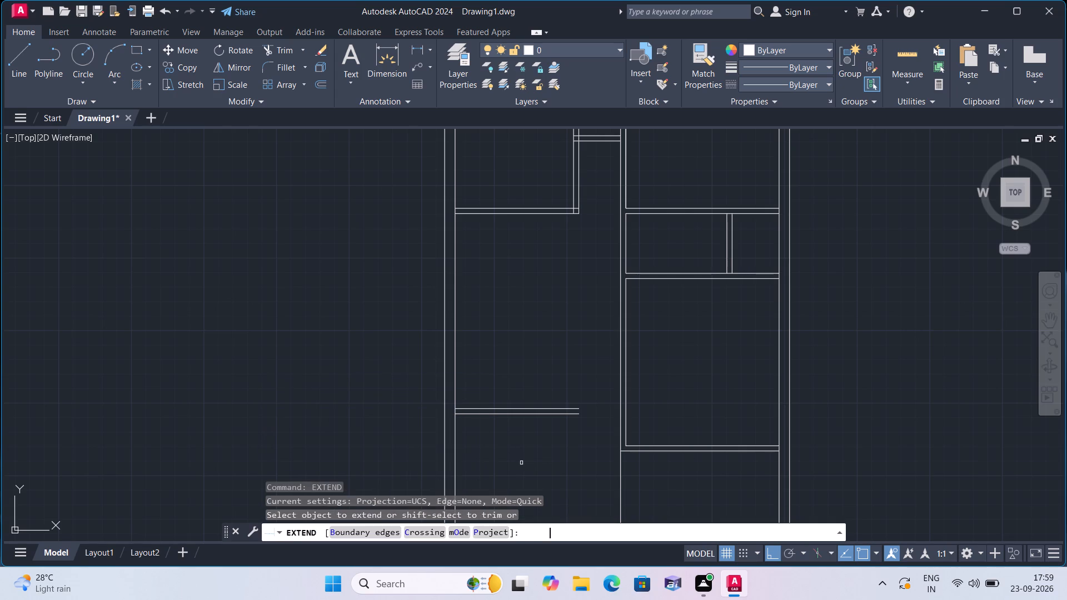
pyautogui.click(525, 452)
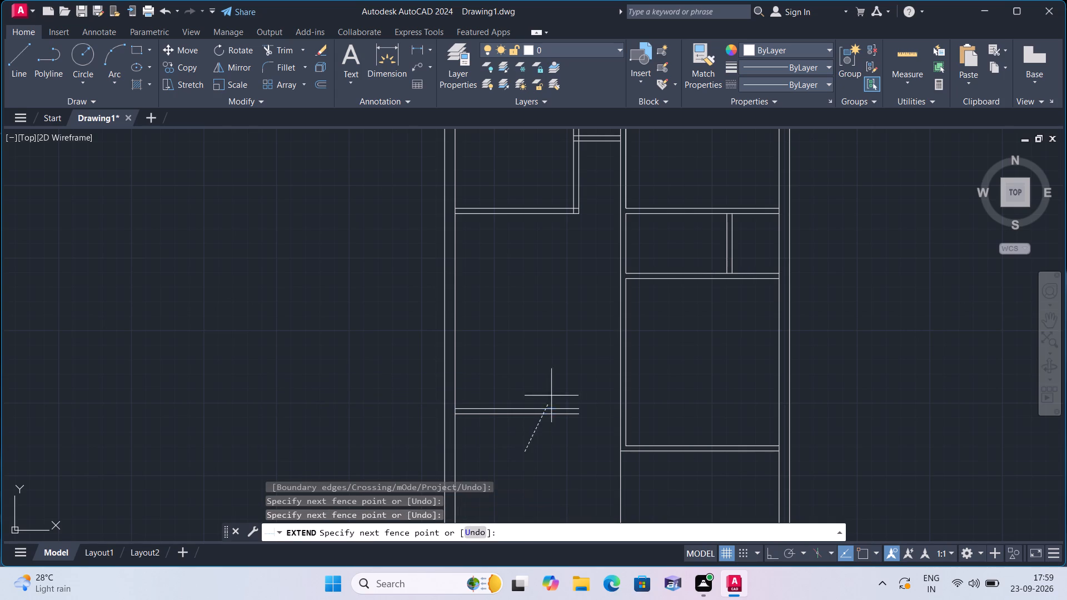
pyautogui.click(562, 355)
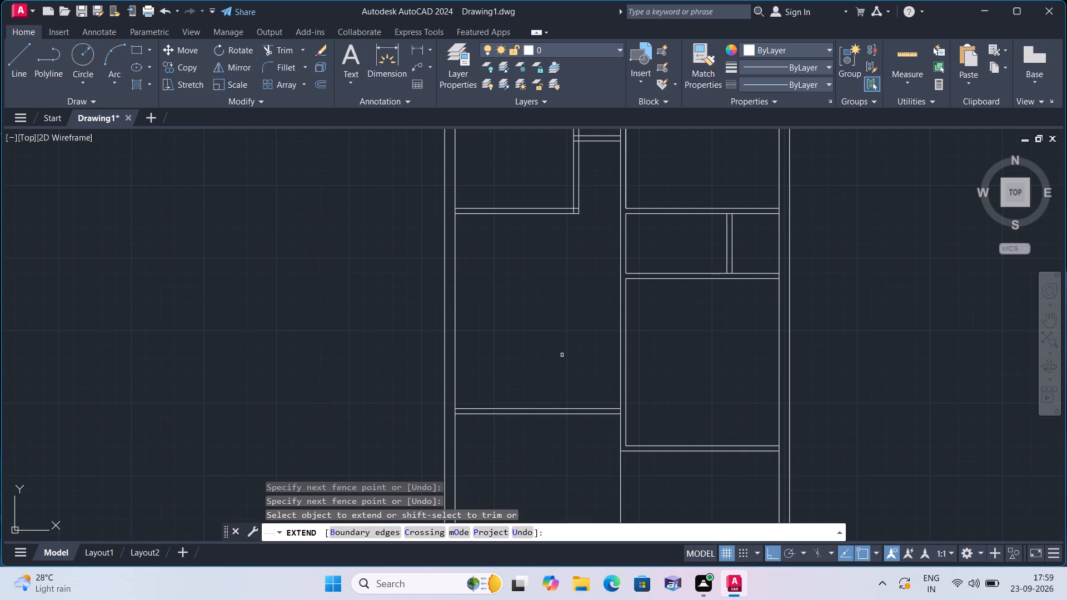
pyautogui.press('space')
# From the vertical partition's corner with the upper-left room's top wall, draw a line 3" left and then up across the wall thickness.
pyautogui.write('l')
pyautogui.press('space')
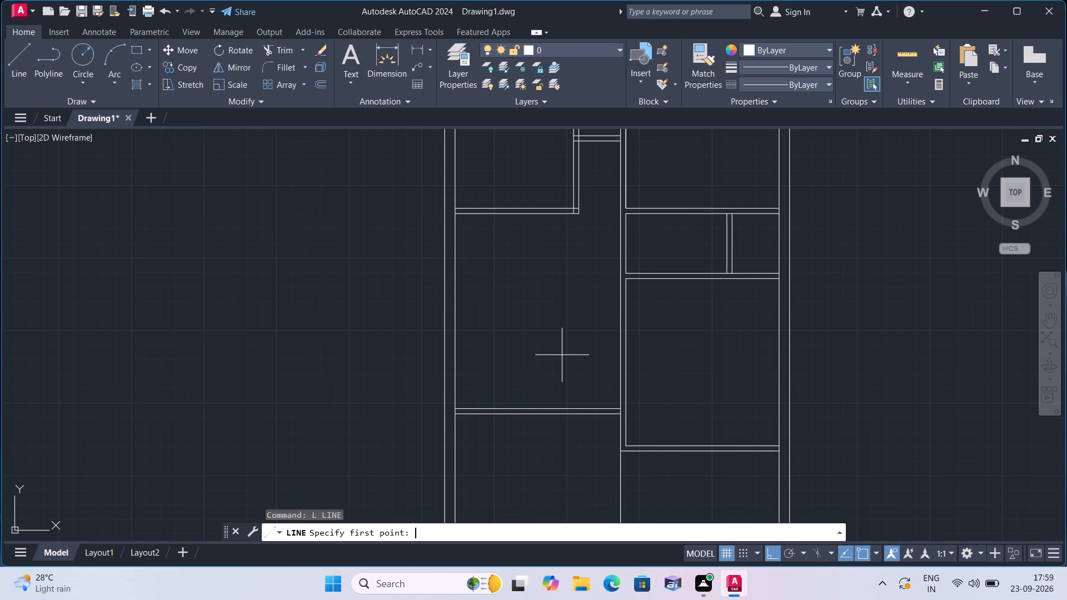
pyautogui.scroll(-1, 560, 335)
pyautogui.moveTo(561, 333); pyautogui.dragTo(564, 421, button='middle')
pyautogui.moveTo(563, 441); pyautogui.dragTo(556, 509, button='middle')
pyautogui.scroll(4, 554, 319)
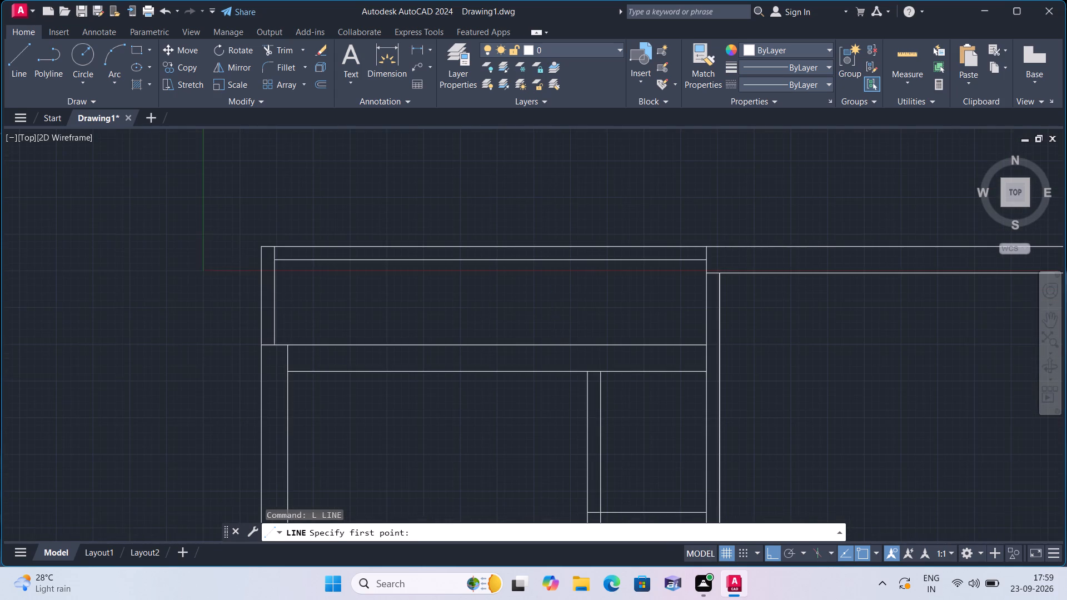
pyautogui.scroll(1, 554, 321)
pyautogui.scroll(-1, 620, 436)
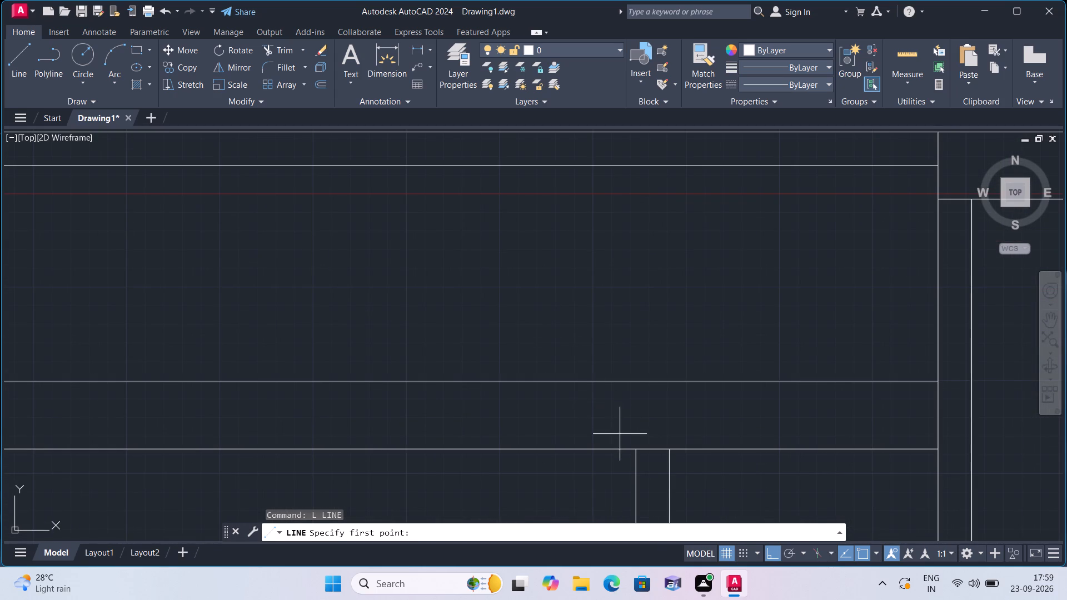
pyautogui.click(627, 445)
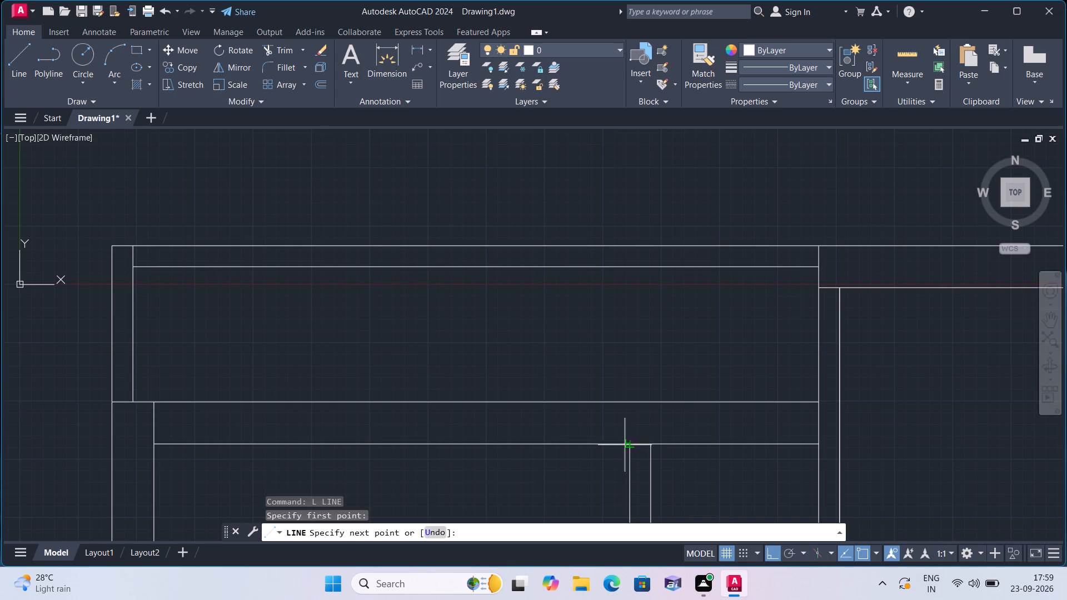
pyautogui.write('3"')
pyautogui.press('space')
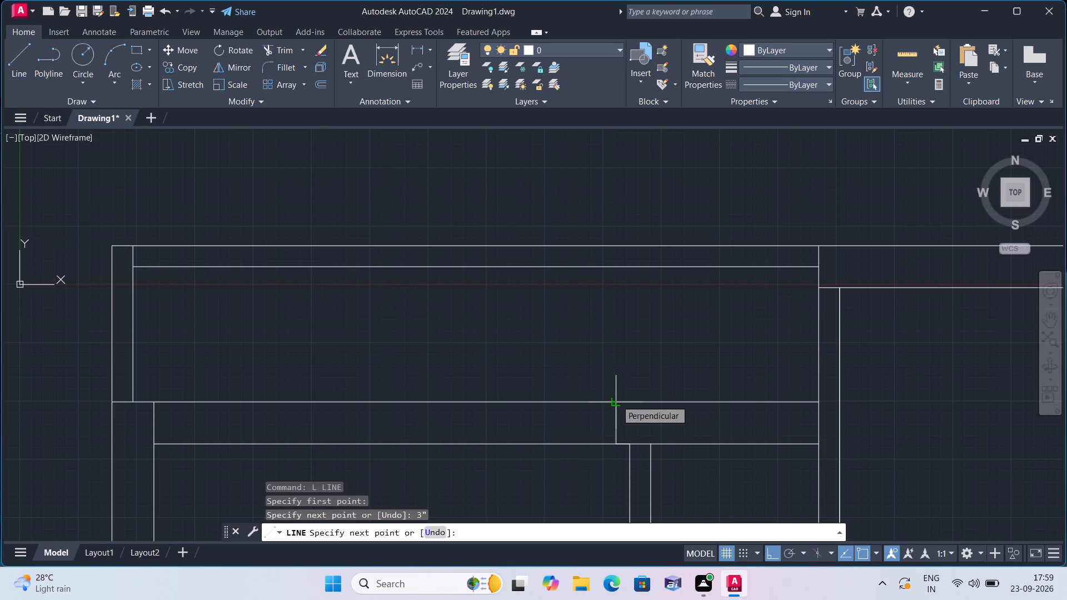
pyautogui.click(616, 400)
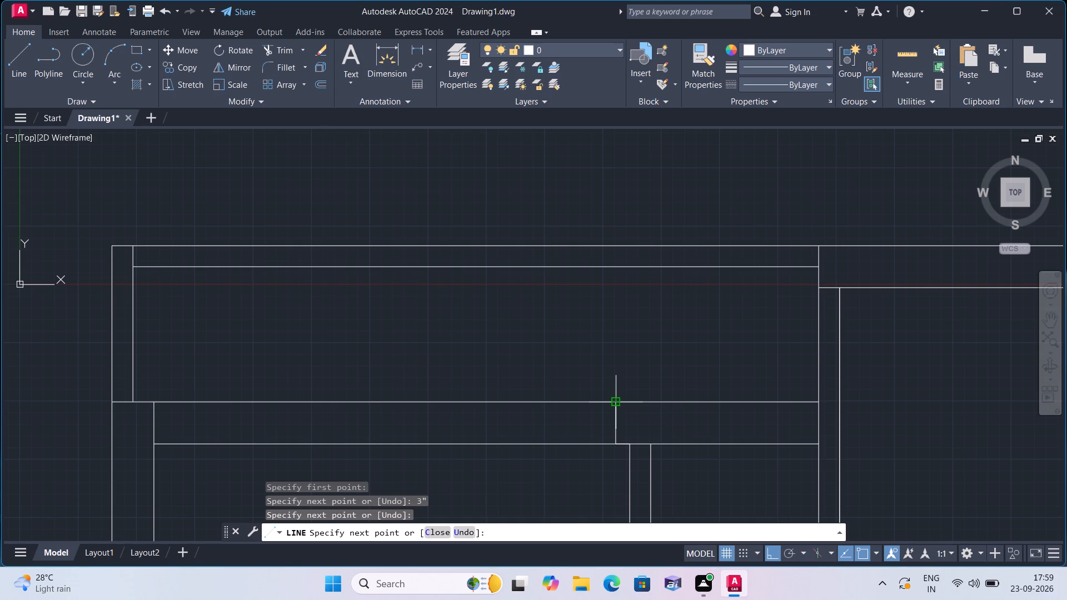
pyautogui.click(616, 400)
pyautogui.press('space')
# From the jamb line's midpoint, draw consecutive line segments of 2", 2' and 2" to the left inside the wall.
pyautogui.press('space')
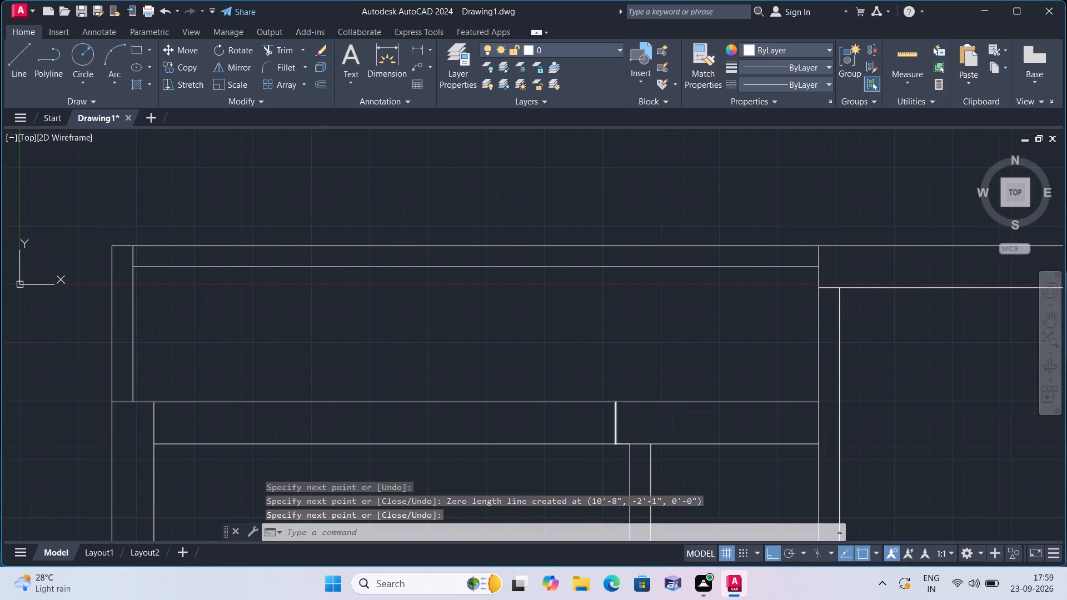
pyautogui.click(617, 424)
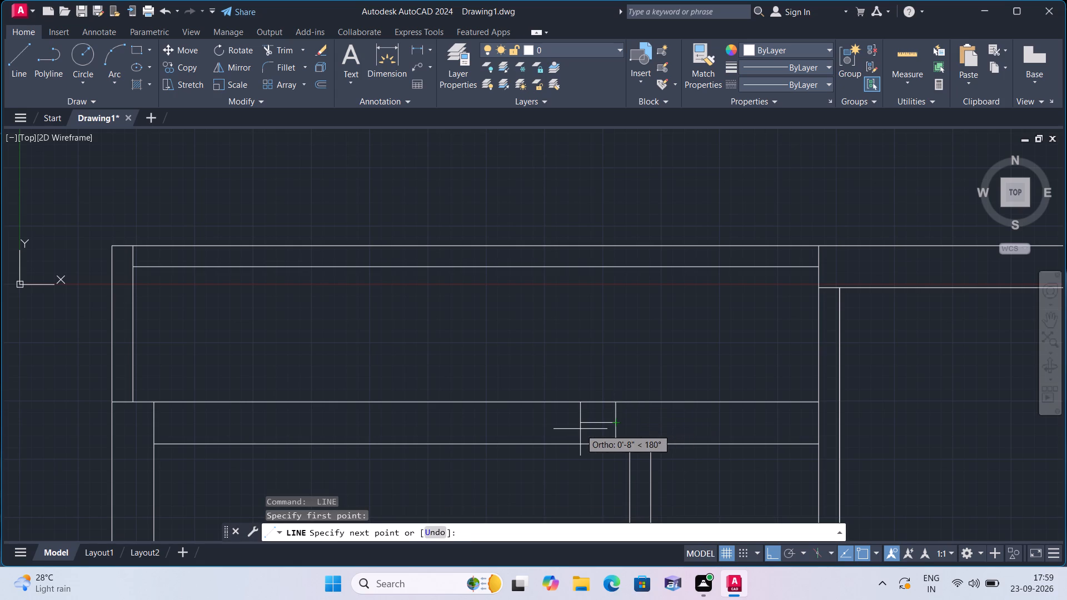
pyautogui.write('2"')
pyautogui.press('space')
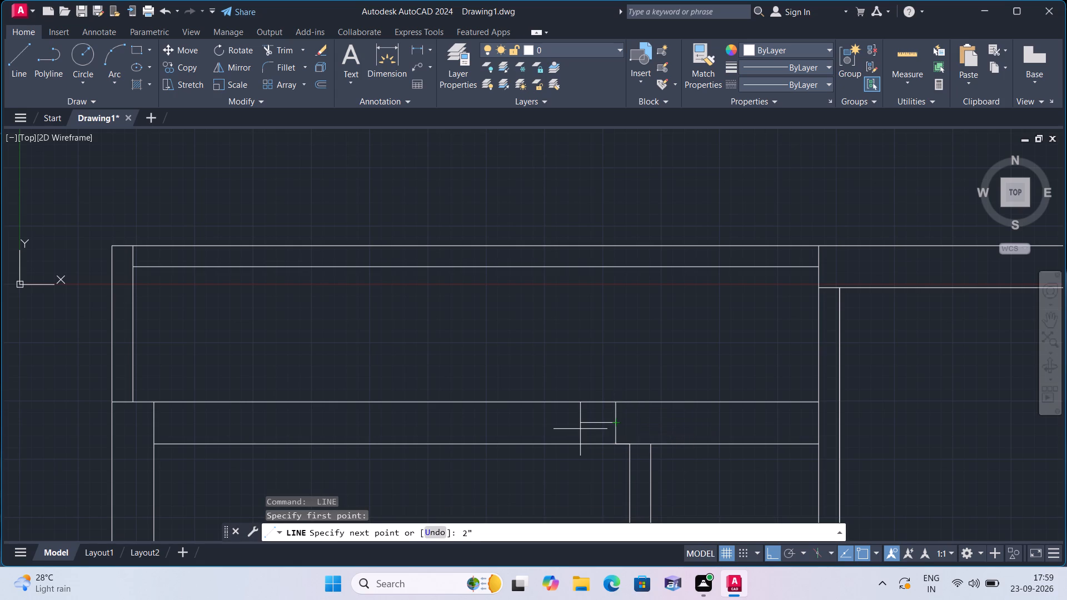
pyautogui.write("2'")
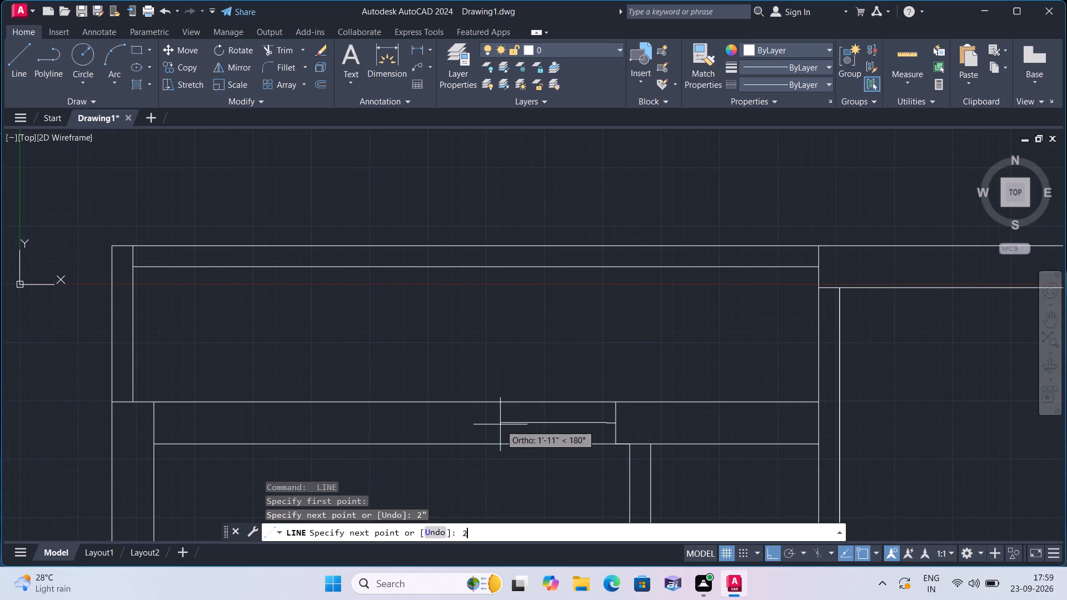
pyautogui.press('space')
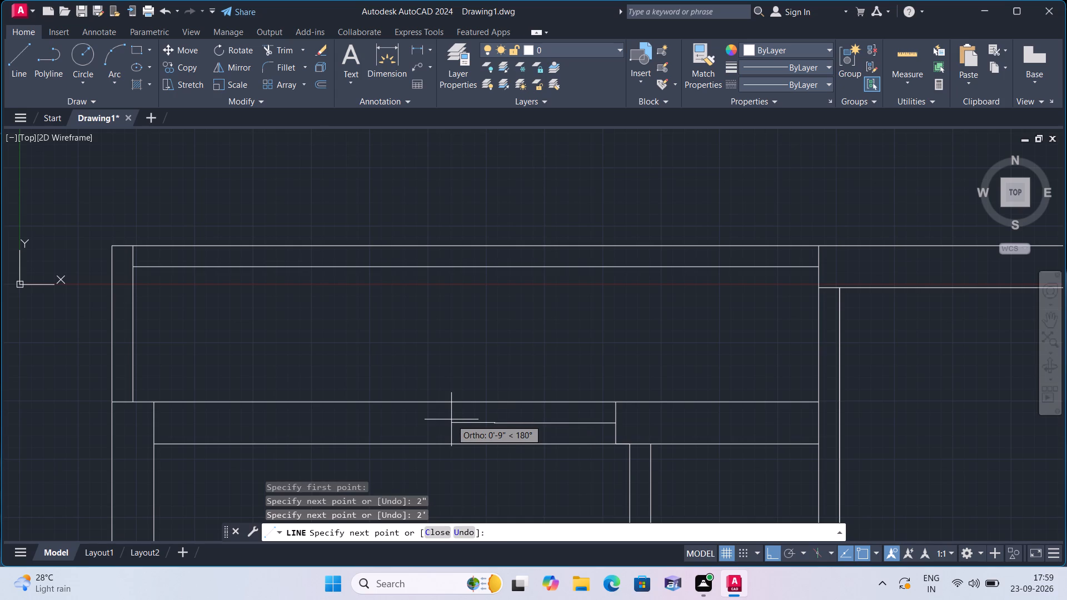
pyautogui.write('2"')
pyautogui.press('space')
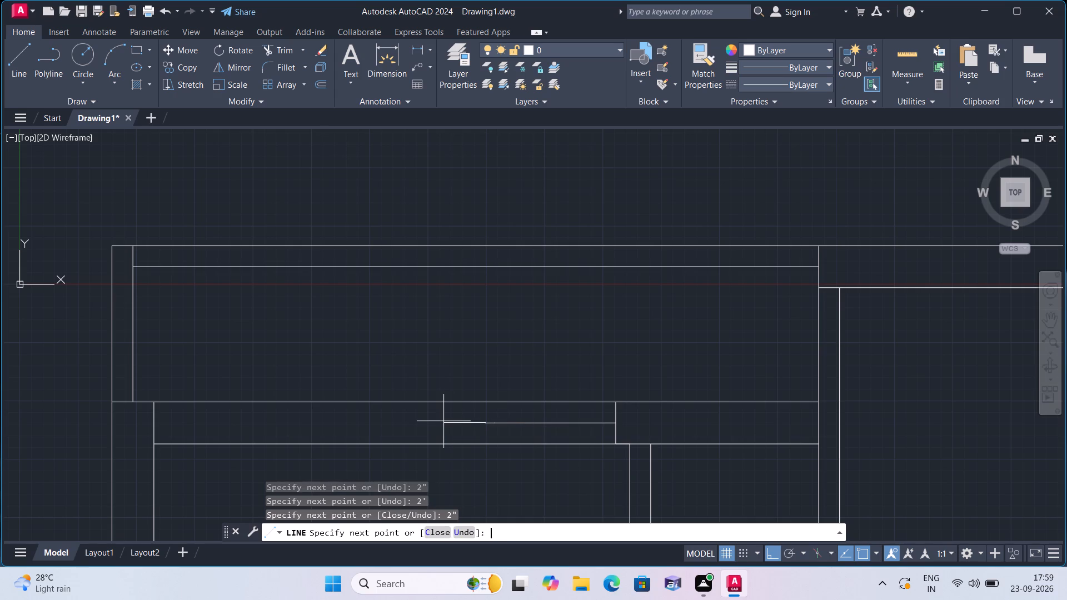
# Draw the opening's left jamb from the segments' end up to the wall's upper line and down to its lower line.
pyautogui.click(490, 399)
pyautogui.press('space')
pyautogui.press('space')
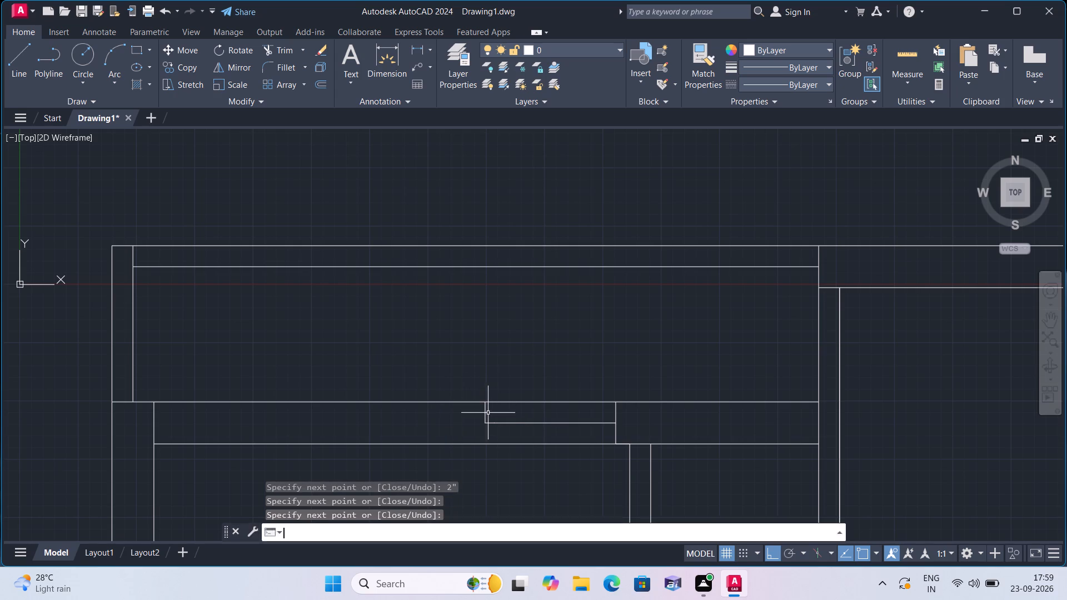
pyautogui.click(483, 424)
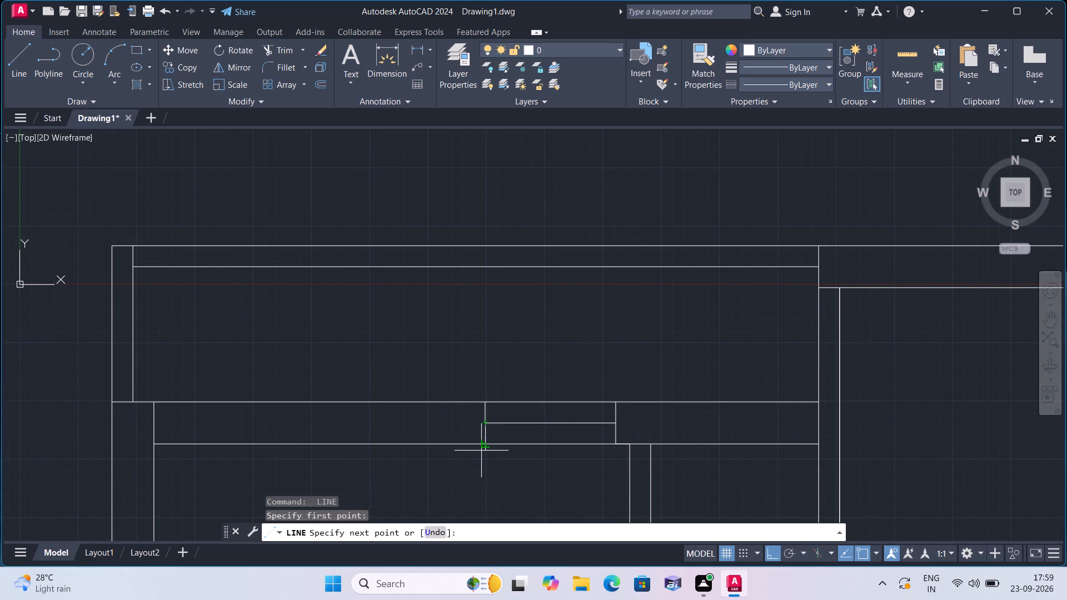
pyautogui.click(485, 445)
pyautogui.press('space')
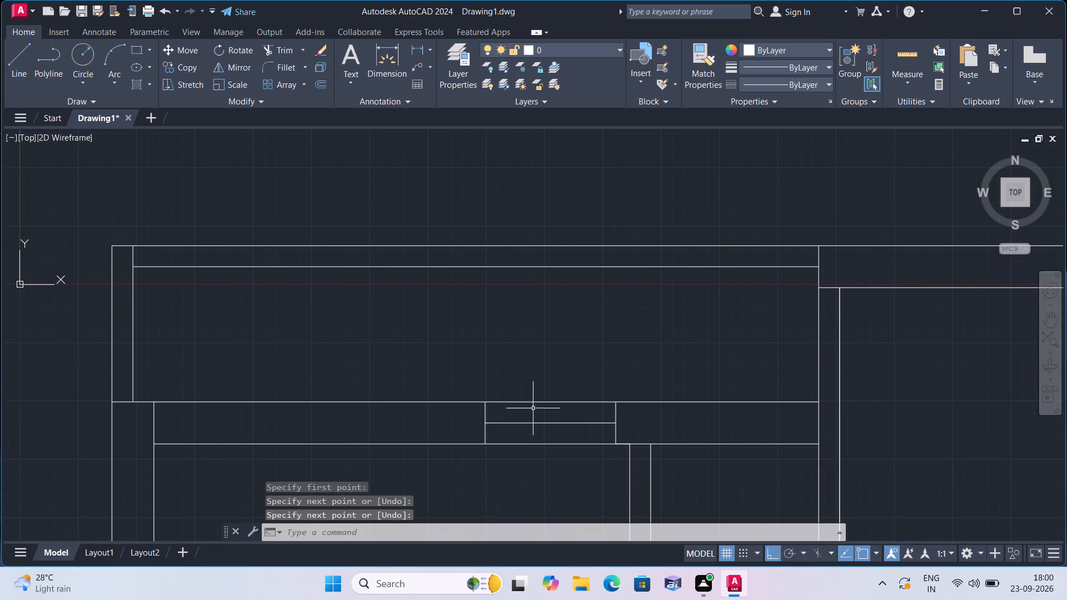
# Delete the 2' middle segment and the 3" construction segment, leaving the 2" stubs on both jambs.
pyautogui.click(537, 423)
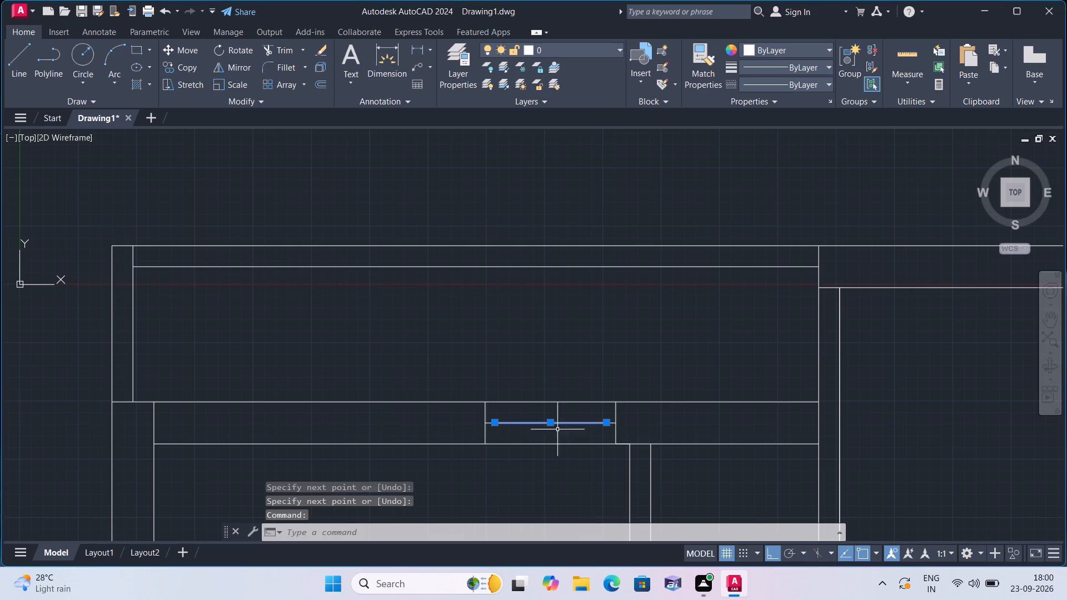
pyautogui.click(620, 444)
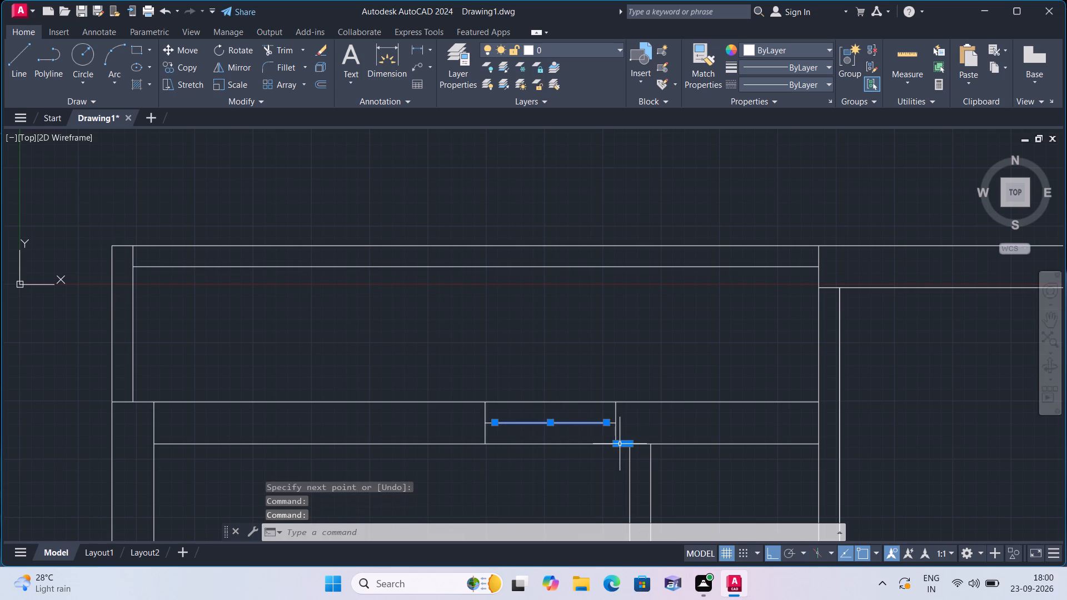
pyautogui.press('Delete')
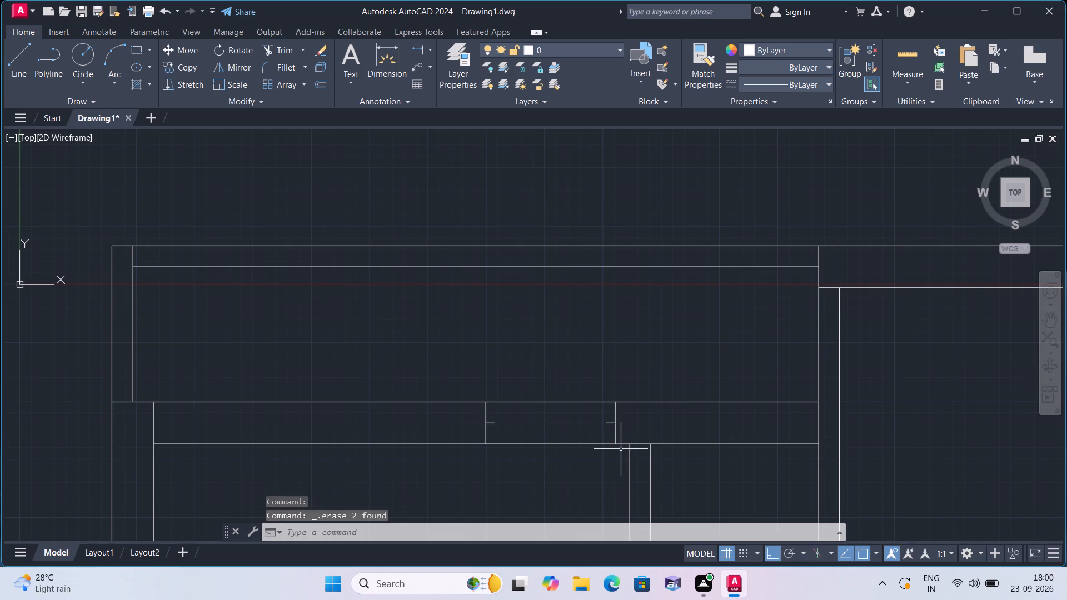
# Draw a 2' door leaf line straight down from the inner end of the right jamb's stub.
pyautogui.write('l')
pyautogui.press('space')
pyautogui.scroll(1, 621, 449)
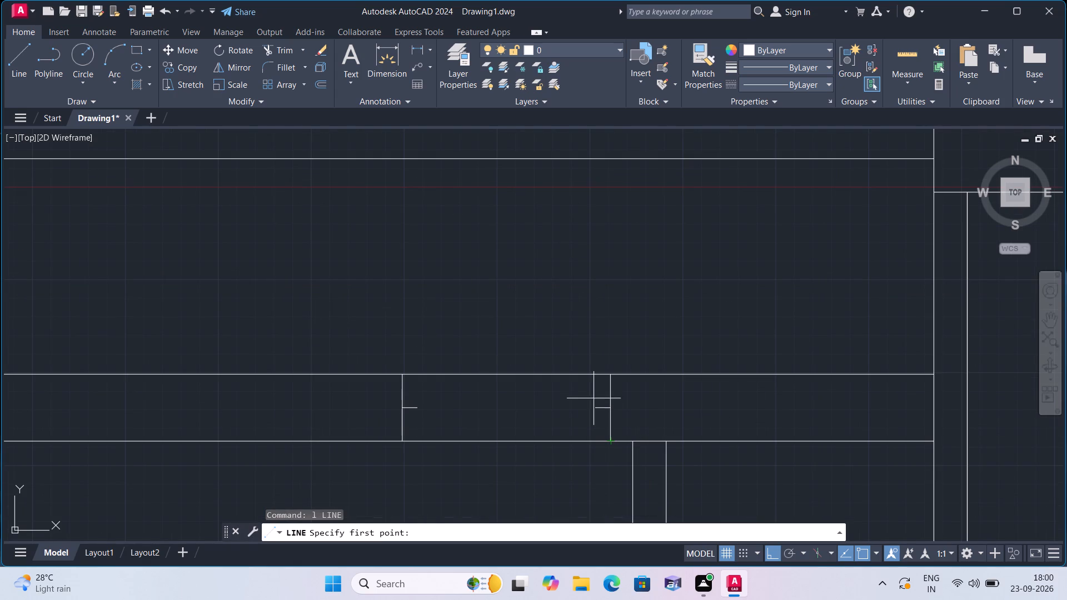
pyautogui.click(596, 408)
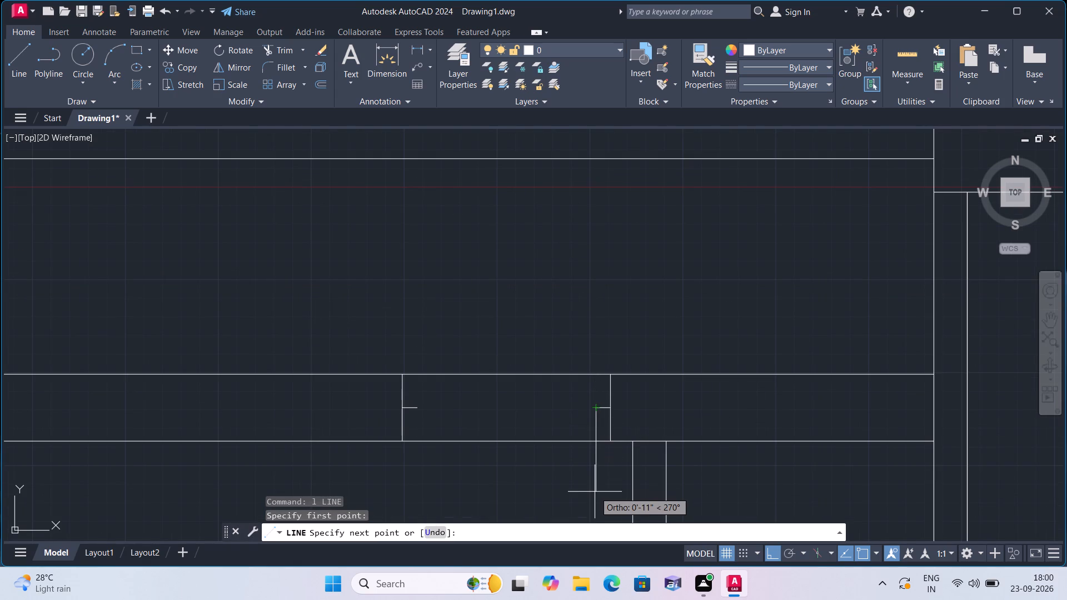
pyautogui.write("2'")
pyautogui.press('space')
pyautogui.scroll(1, 595, 492)
pyautogui.press('Escape')
# Draw the door swing with a Start, End, Direction arc from the leaf's lower end to the left stub's end, tangent downward.
pyautogui.scroll(-1, 595, 492)
pyautogui.moveTo(554, 493); pyautogui.dragTo(547, 417, button='middle')
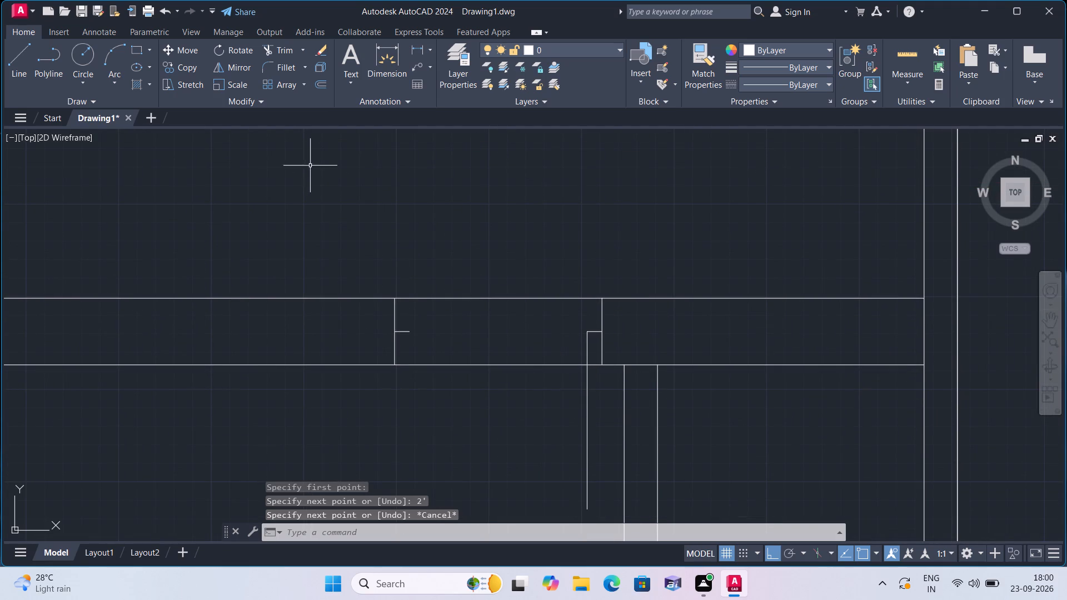
pyautogui.click(114, 83)
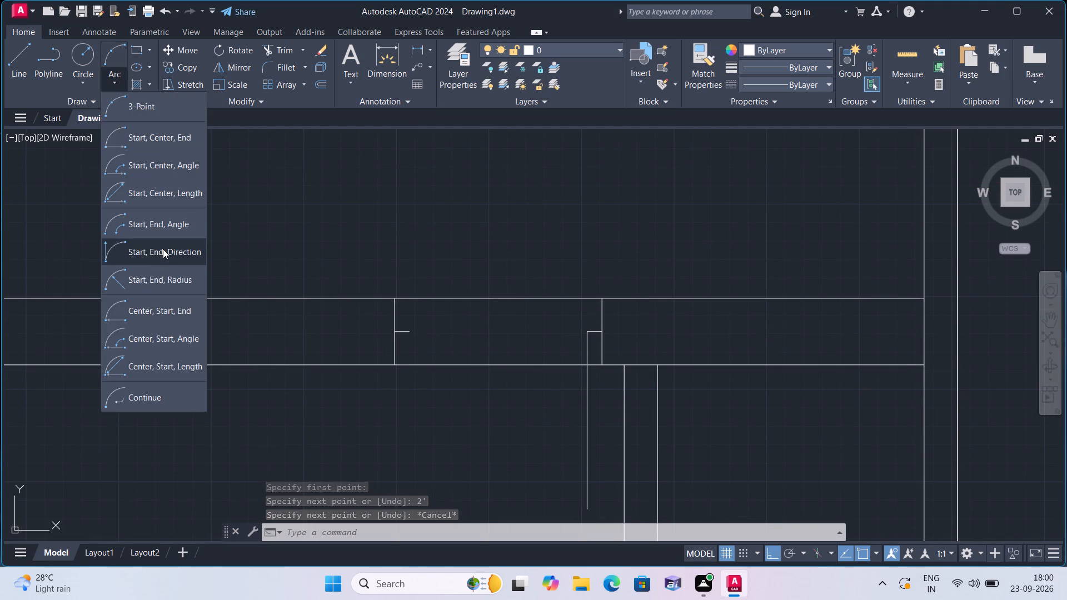
pyautogui.click(163, 249)
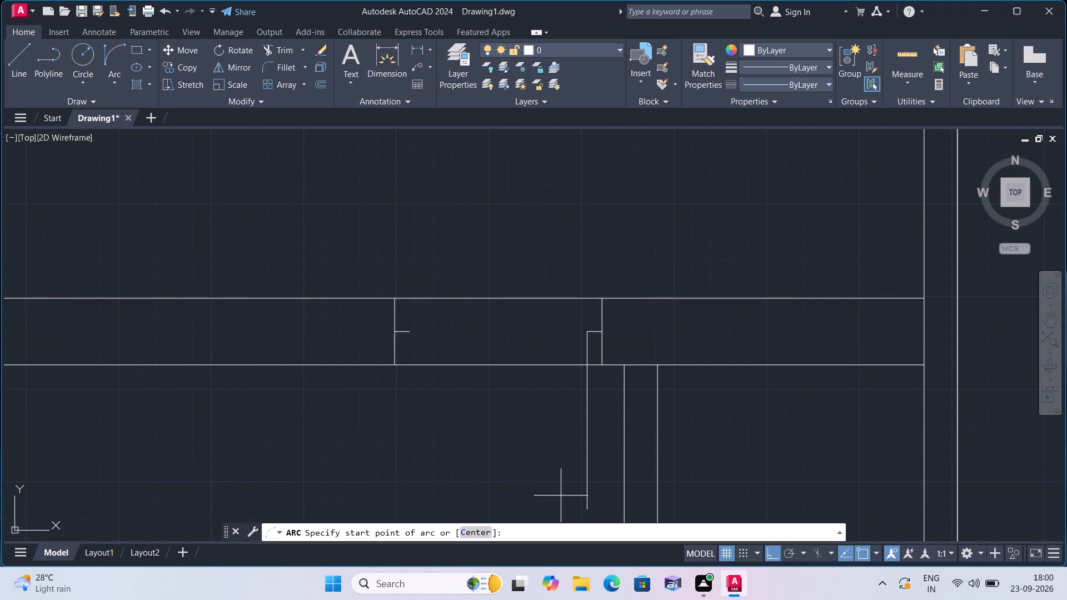
pyautogui.click(589, 508)
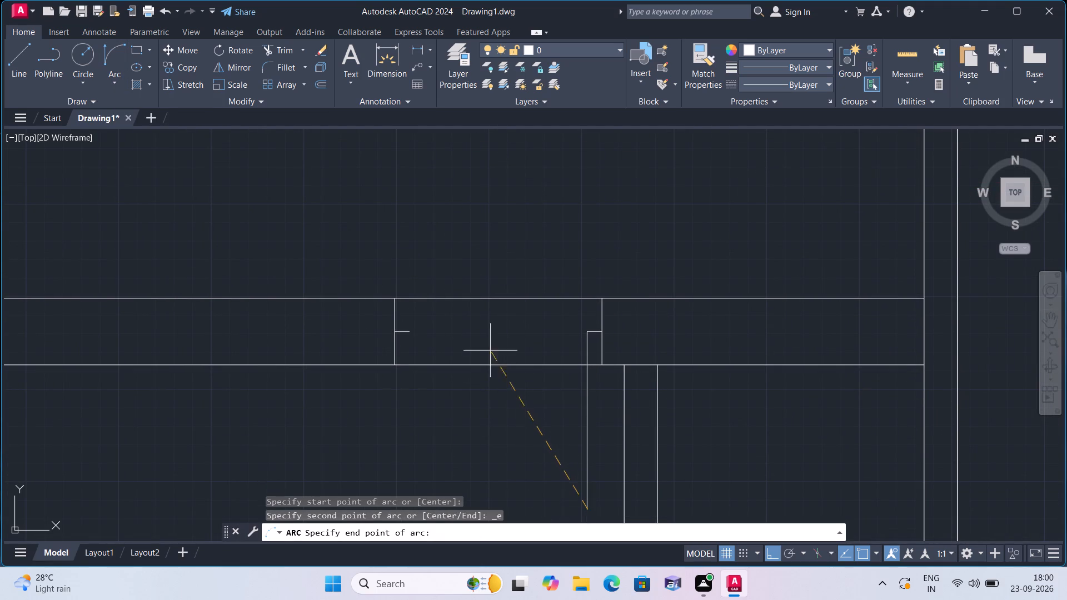
pyautogui.click(410, 333)
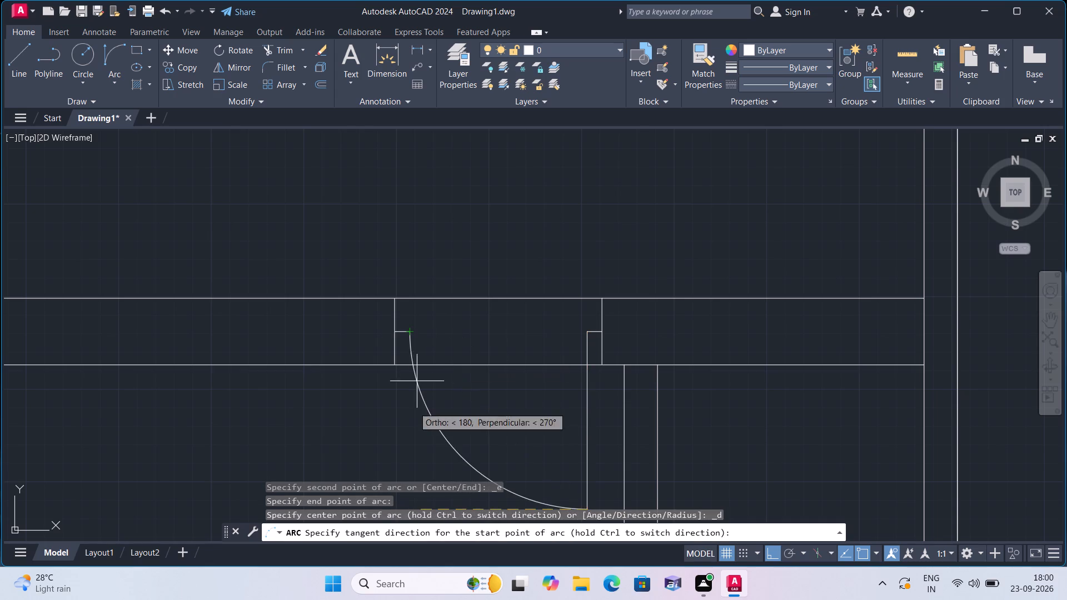
pyautogui.click(414, 407)
# Draw the lower jamb in the upper-left room's vertical partition: 3" up from its bottom wall's upper line, then across the partition.
pyautogui.scroll(-1, 412, 417)
pyautogui.moveTo(412, 417); pyautogui.dragTo(358, 303, button='middle')
pyautogui.scroll(-1, 357, 302)
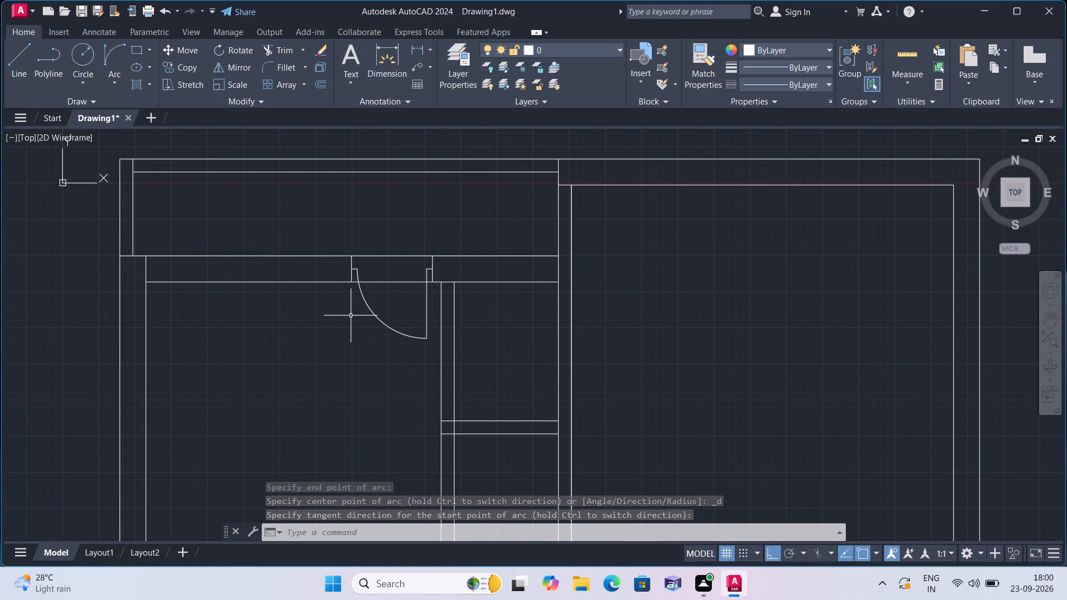
pyautogui.write('l')
pyautogui.press('space')
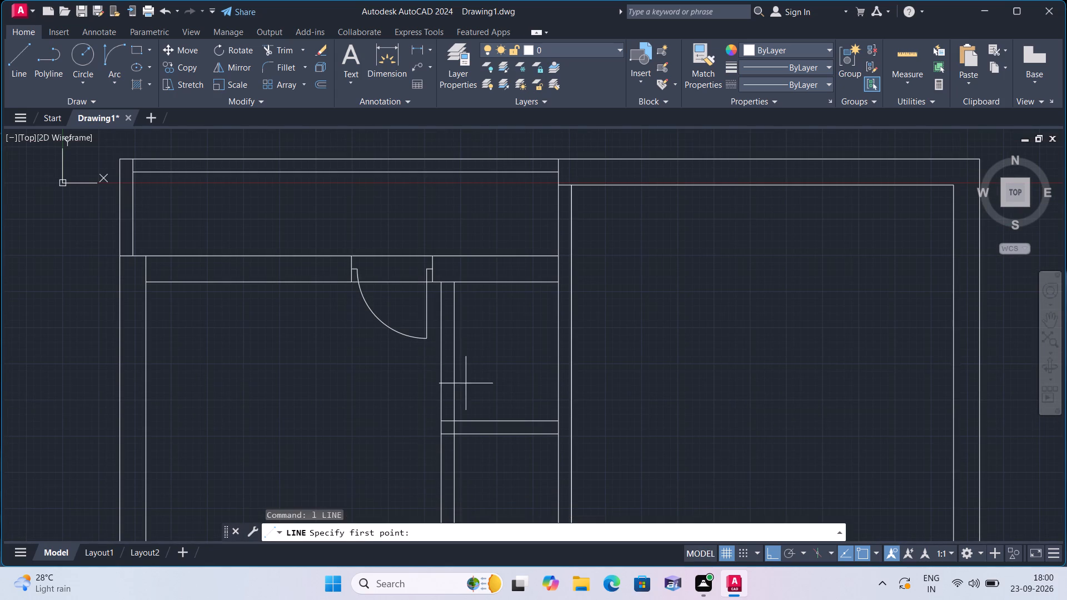
pyautogui.moveTo(467, 402); pyautogui.dragTo(486, 233, button='middle')
pyautogui.scroll(-1, 471, 280)
pyautogui.scroll(2, 461, 378)
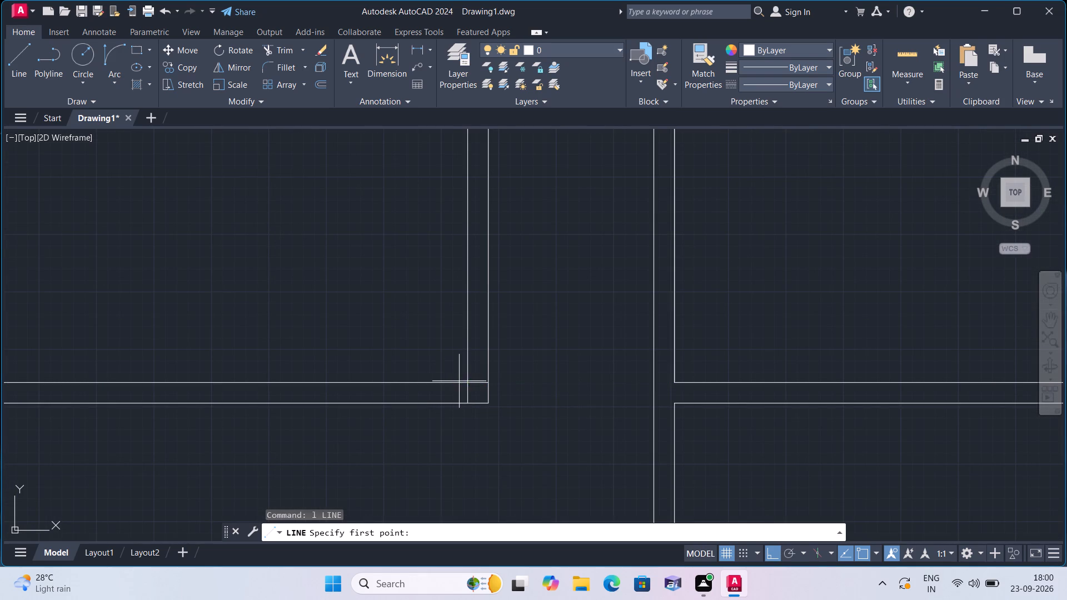
pyautogui.click(465, 383)
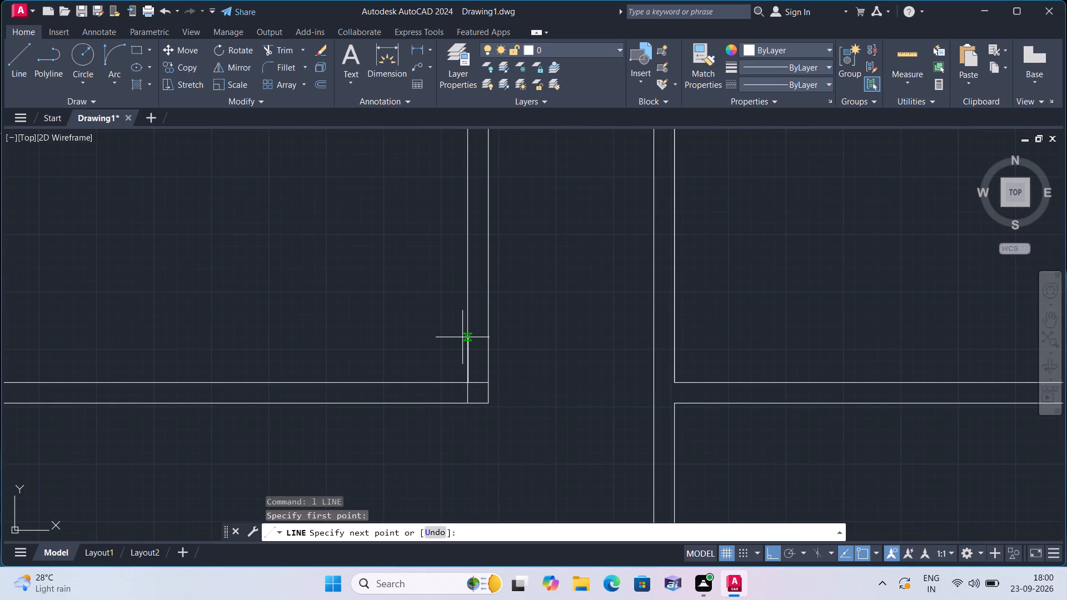
pyautogui.write('3"')
pyautogui.press('space')
pyautogui.click(488, 371)
pyautogui.press('space')
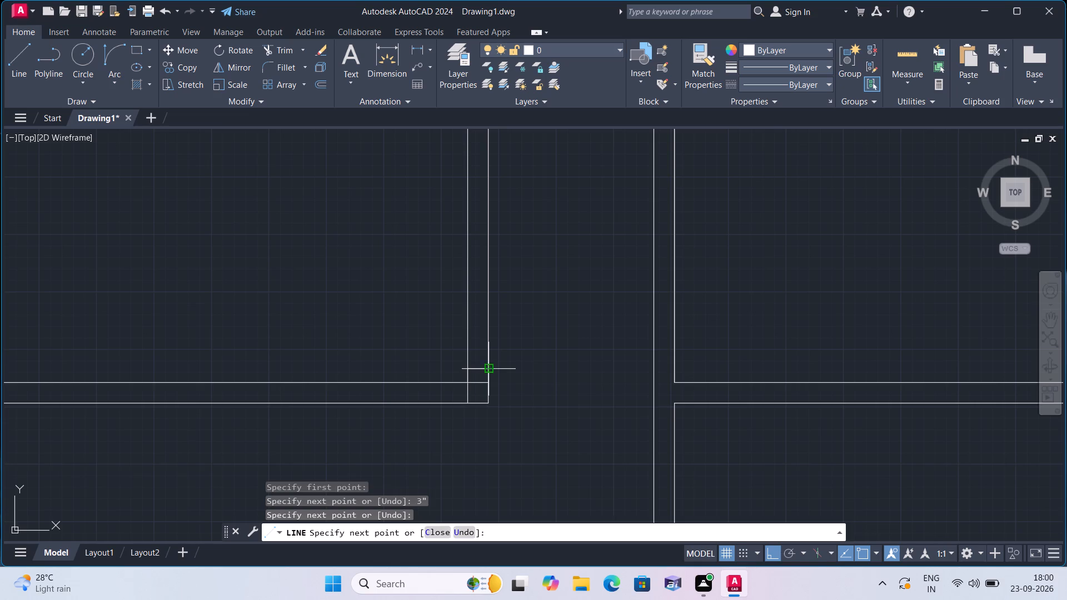
# Draw consecutive vertical segments of 2", 3' and 2" upward from the midpoint of the lower jamb line.
pyautogui.press('space')
pyautogui.click(475, 367)
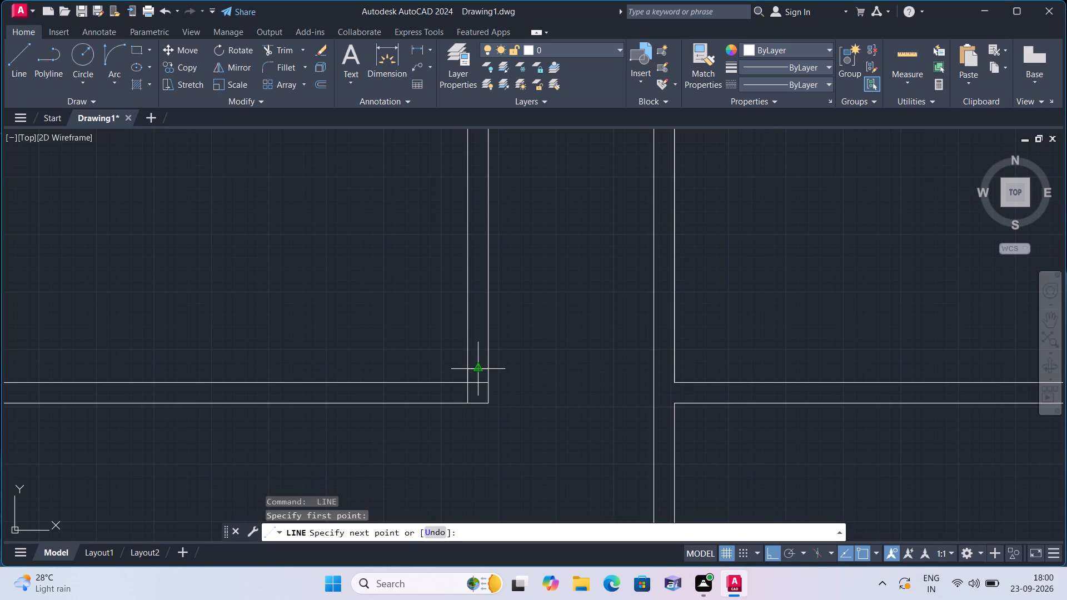
pyautogui.write('2"')
pyautogui.press('space')
pyautogui.write("3'")
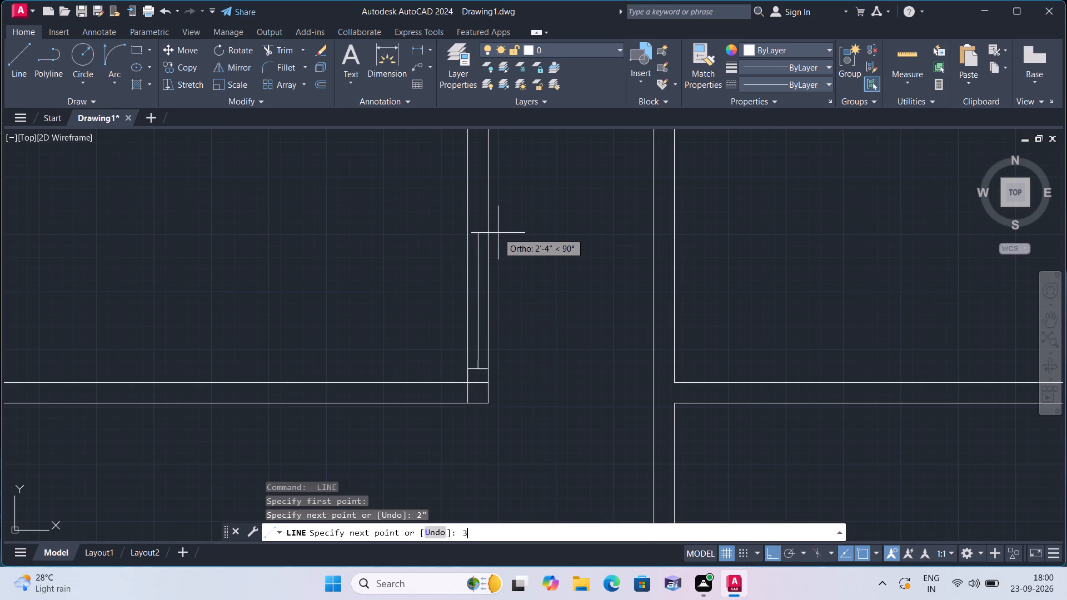
pyautogui.press('space')
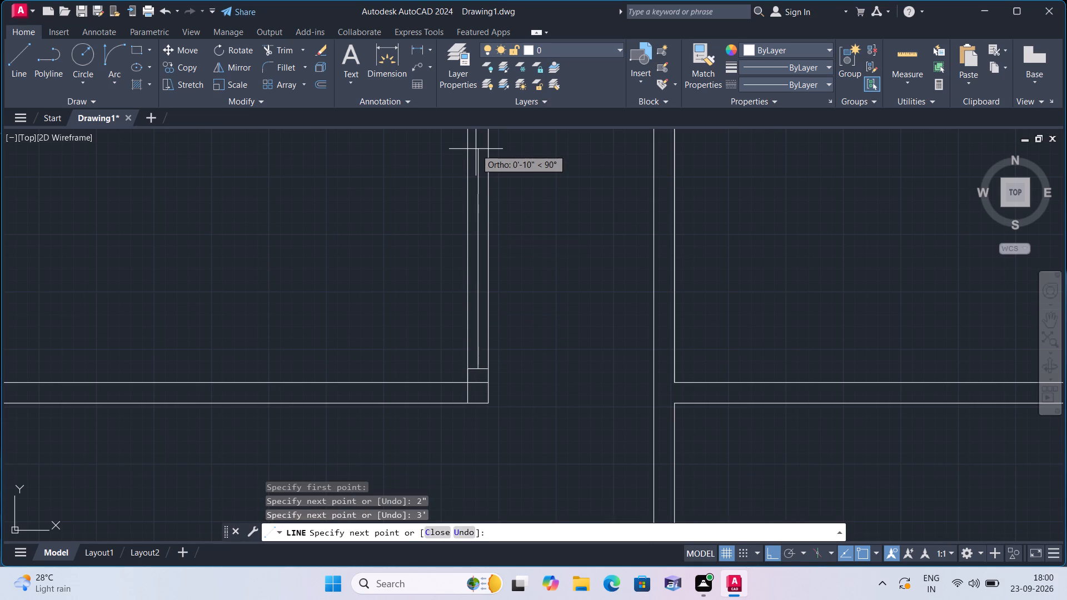
pyautogui.write('2"')
pyautogui.press('space')
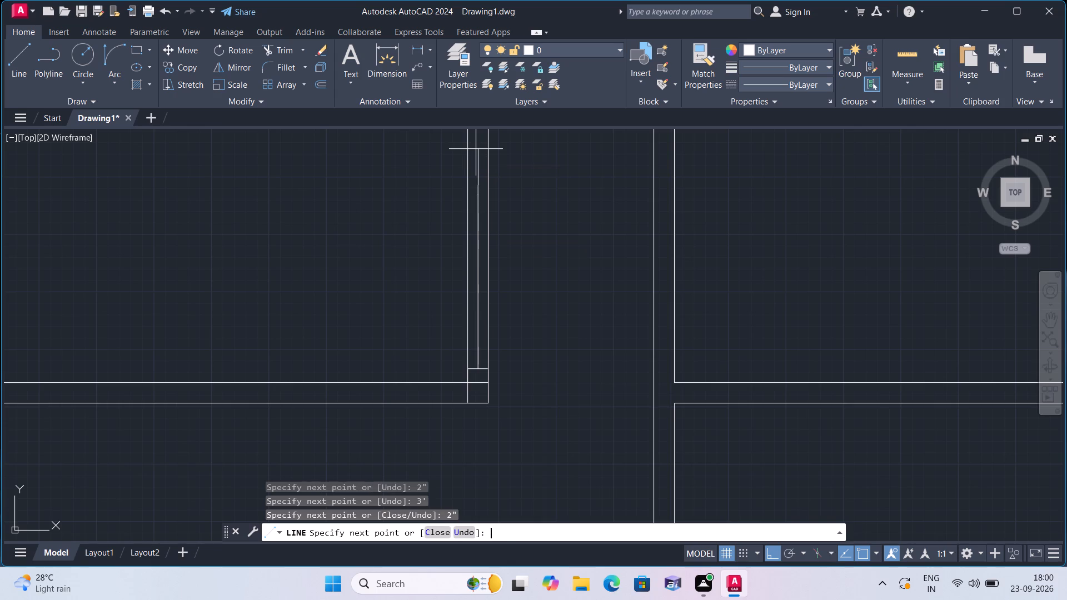
# Draw the opening's upper jamb from the segments' top end across to both faces of the partition.
pyautogui.click(488, 183)
pyautogui.press('space')
pyautogui.press('space')
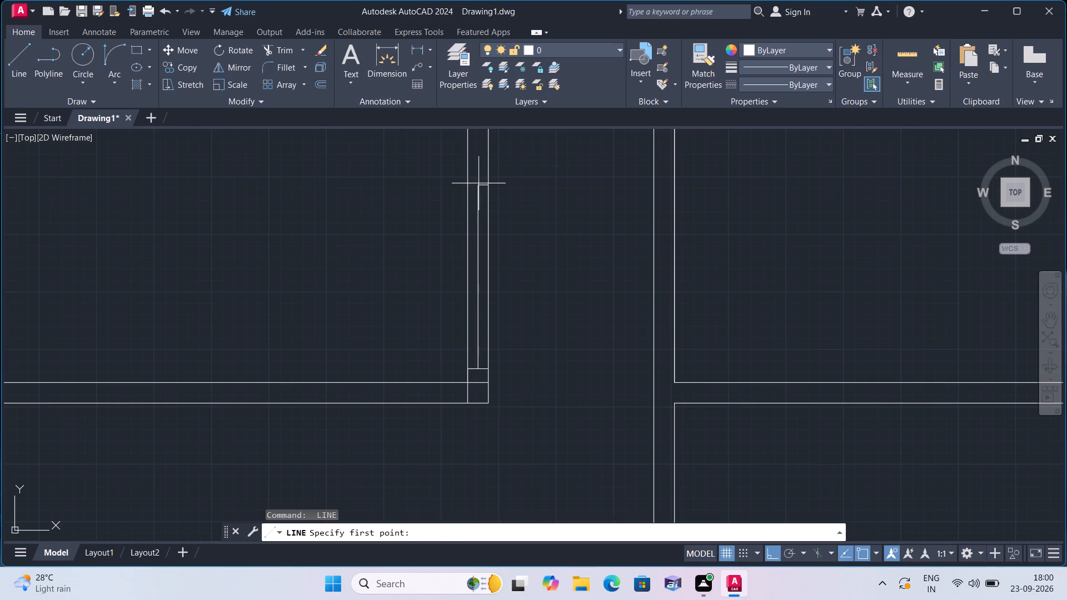
pyautogui.click(478, 183)
pyautogui.click(468, 183)
pyautogui.press('space')
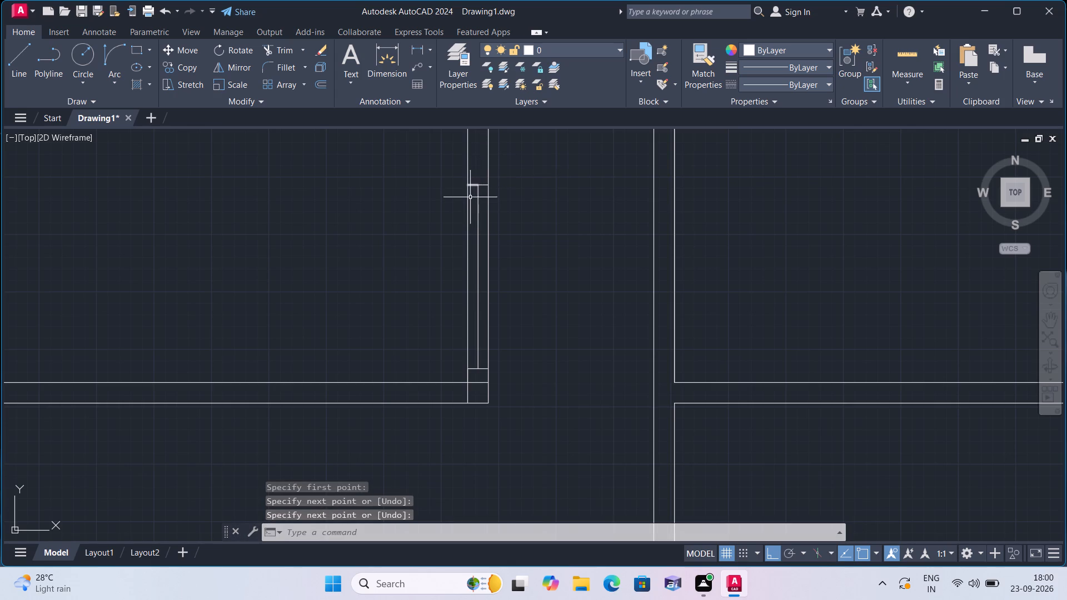
# Delete the 3' middle segment and the 3" construction segment, leaving the 2" stubs on both jambs.
pyautogui.click(479, 211)
pyautogui.scroll(1, 457, 347)
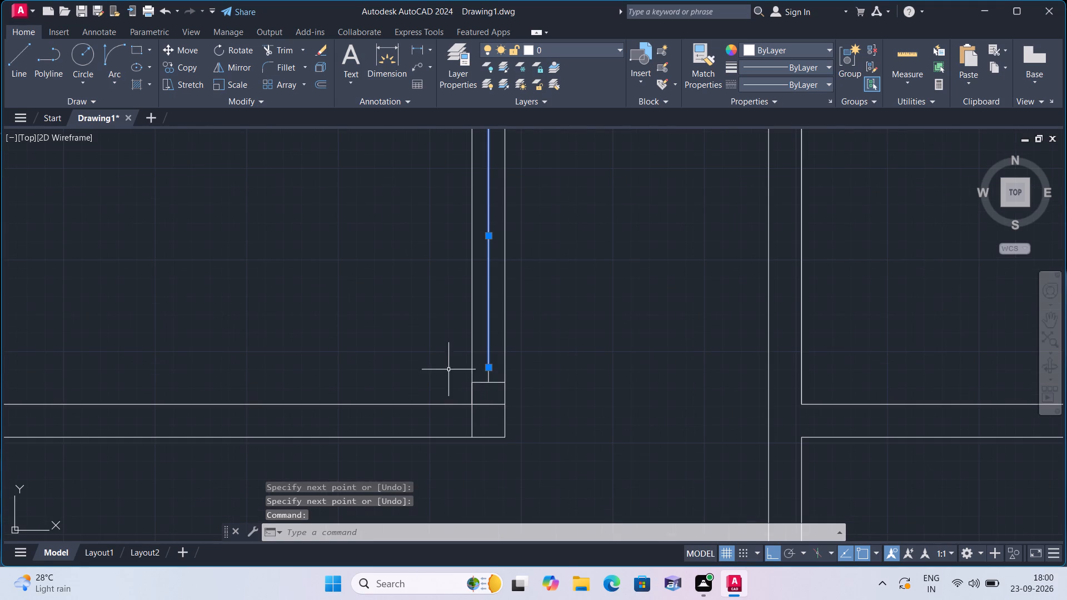
pyautogui.click(471, 392)
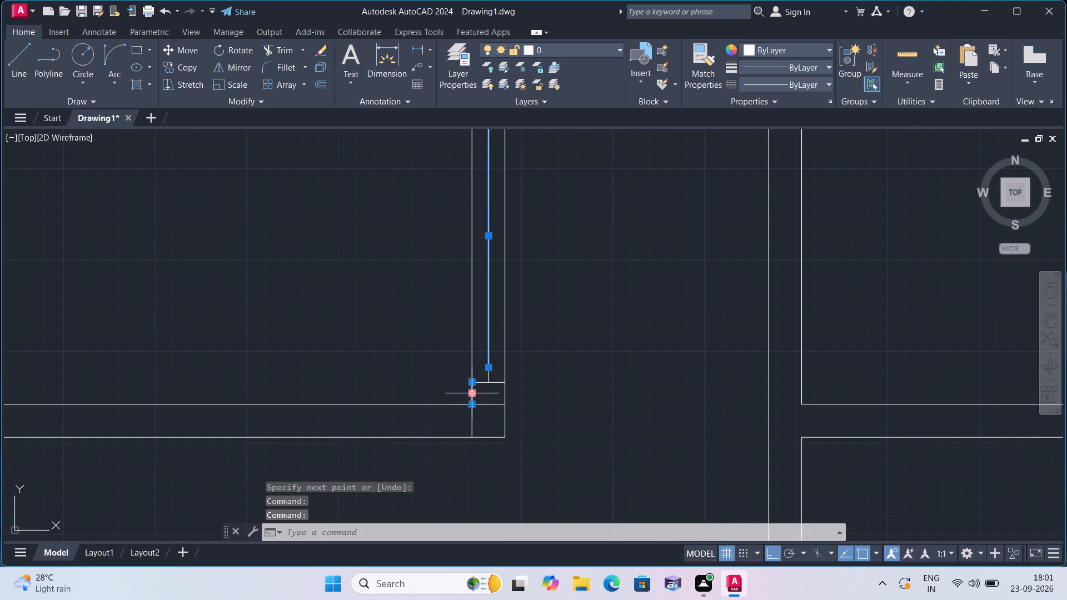
pyautogui.press('Delete')
# Draw a 3' door leaf line horizontally into the room from the top end of the lower jamb's stub.
pyautogui.write('l')
pyautogui.press('space')
pyautogui.scroll(2, 471, 392)
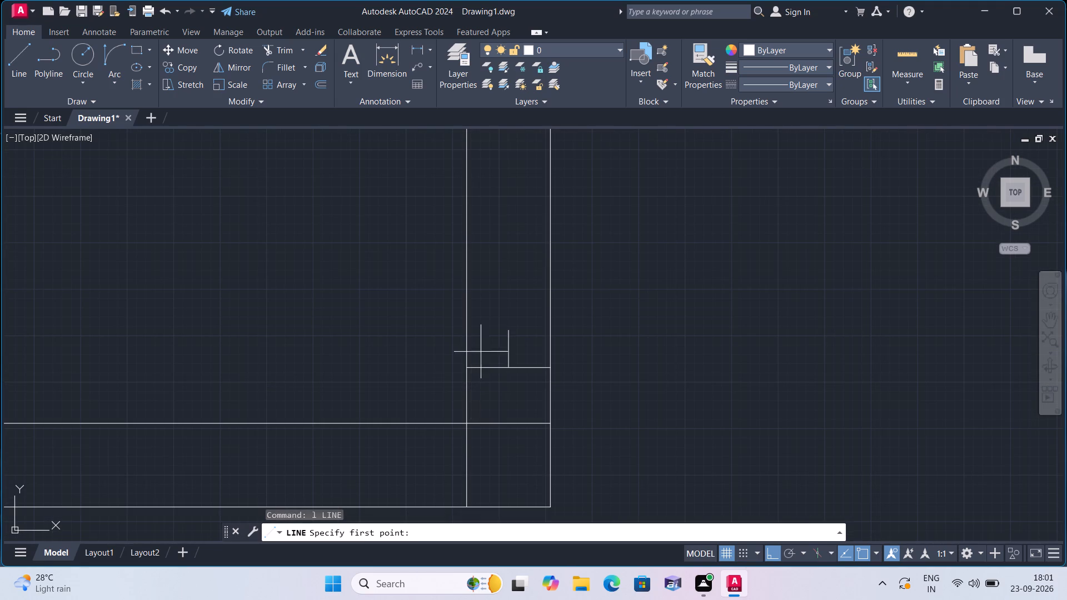
pyautogui.click(510, 330)
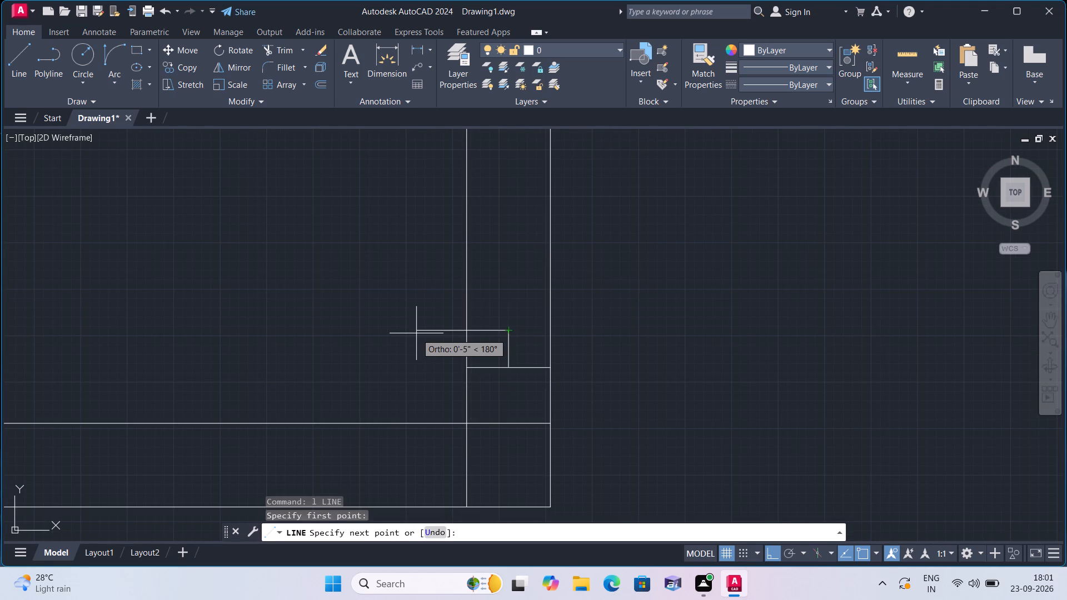
pyautogui.write("3'")
pyautogui.press('space')
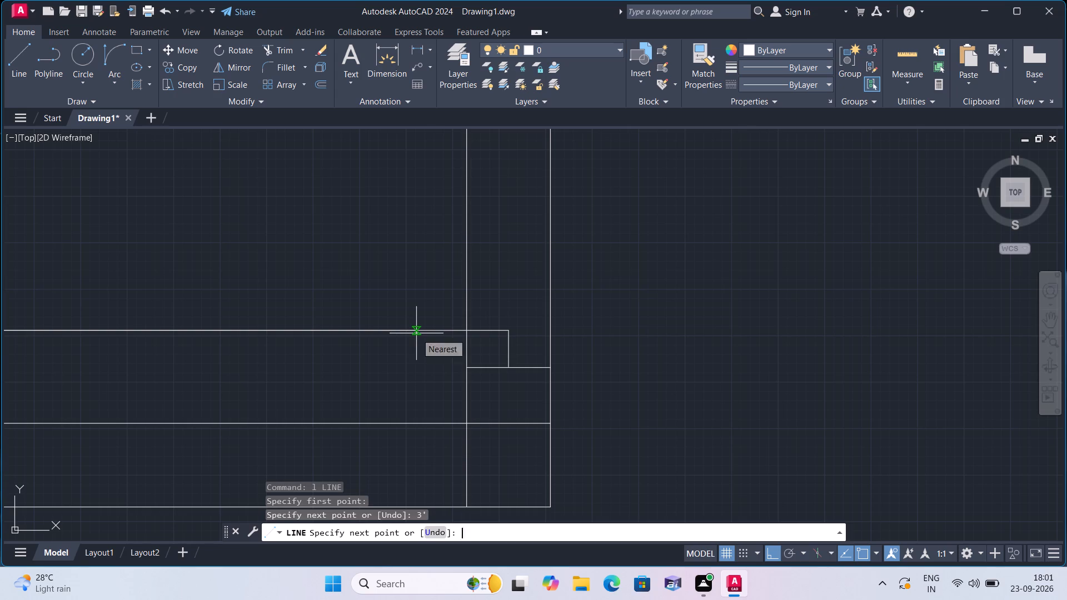
pyautogui.press('Escape')
# Draw the door swing with a Start, End, Direction arc from the leaf's free end to the upper stub's end, tangent upward.
pyautogui.scroll(-4, 269, 251)
pyautogui.moveTo(268, 251); pyautogui.dragTo(323, 336, button='middle')
pyautogui.scroll(-1, 268, 251)
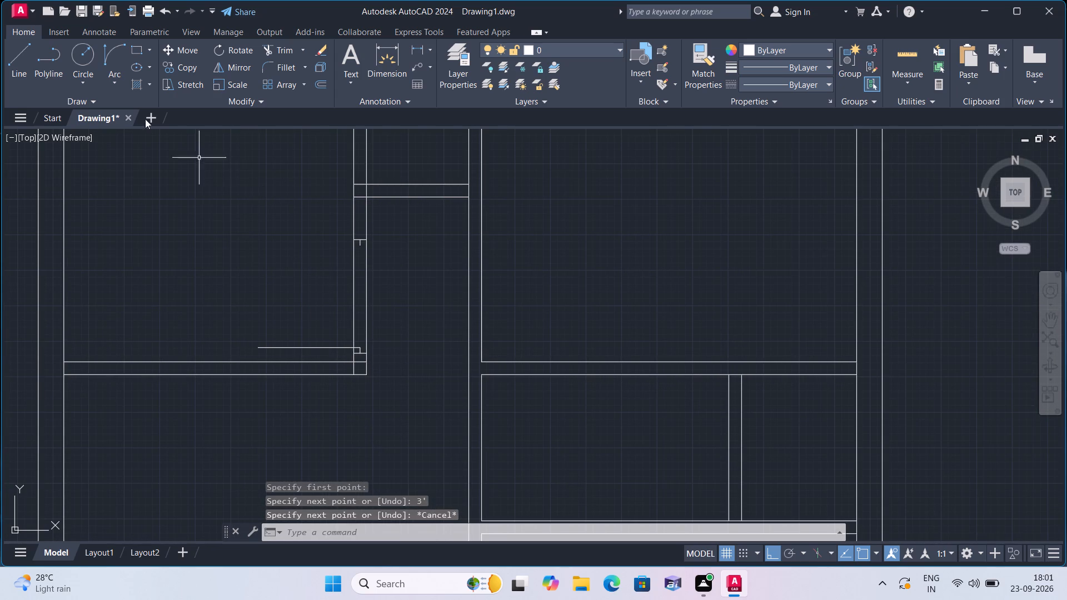
pyautogui.click(107, 83)
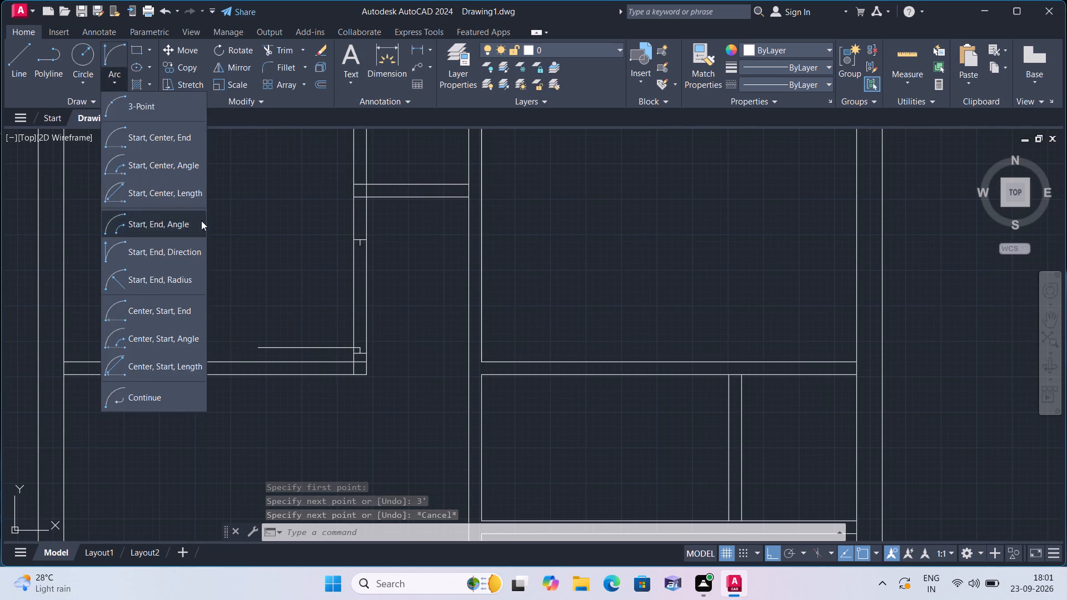
pyautogui.click(193, 254)
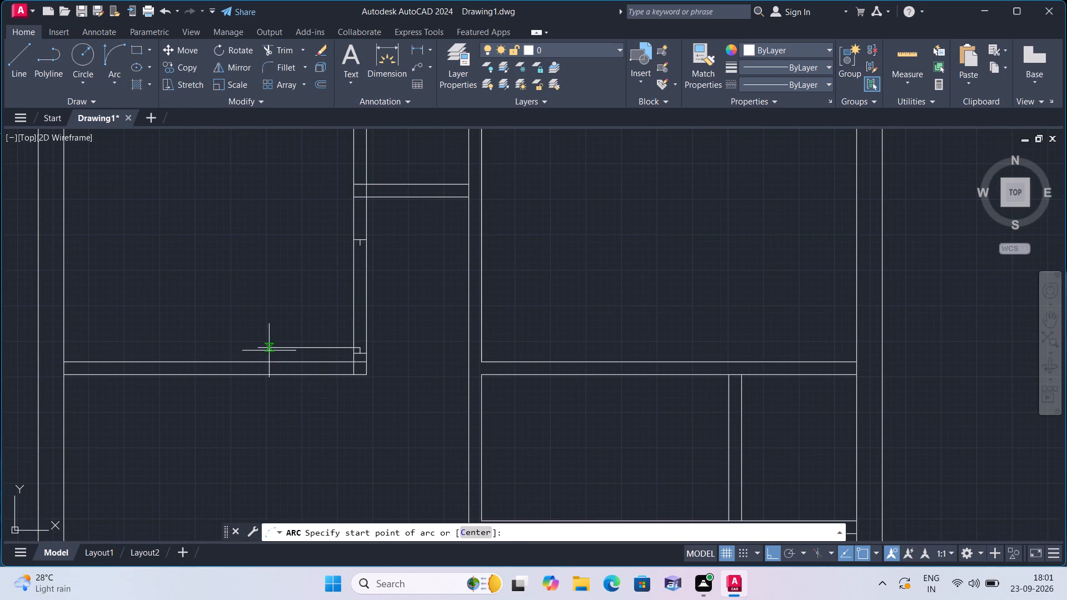
pyautogui.click(258, 351)
pyautogui.scroll(2, 368, 249)
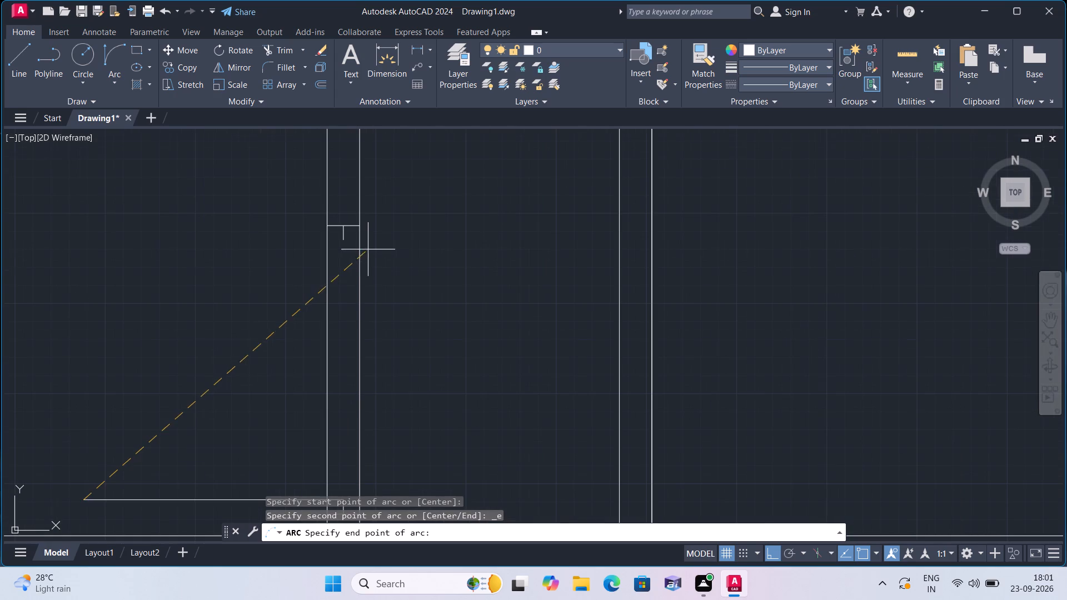
pyautogui.click(345, 239)
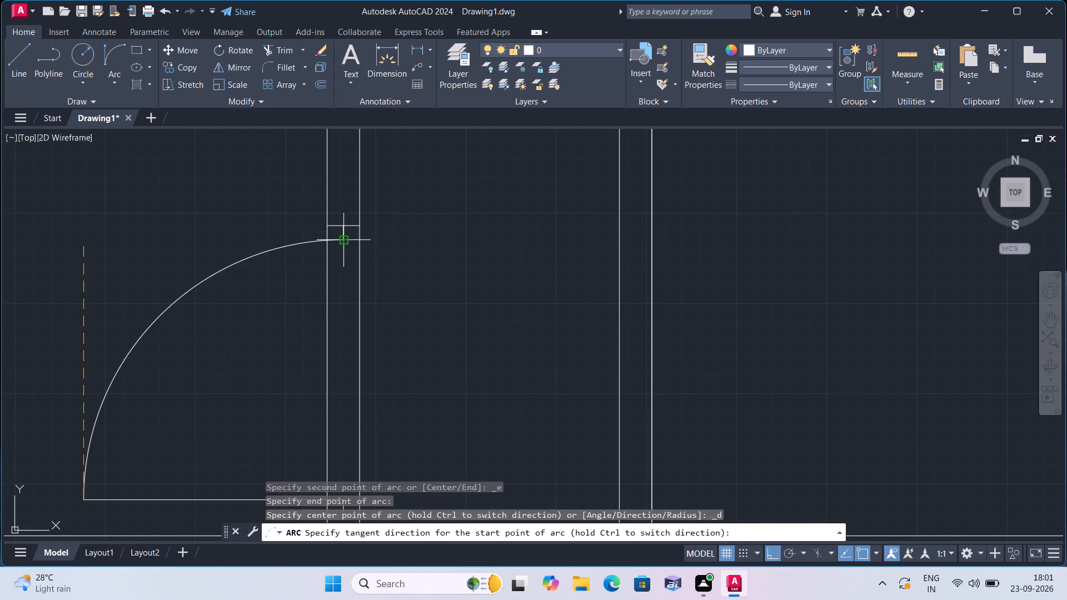
pyautogui.click(264, 232)
# Measure the new door leaf's length with a linear dimension, without placing it.
pyautogui.scroll(-3, 264, 232)
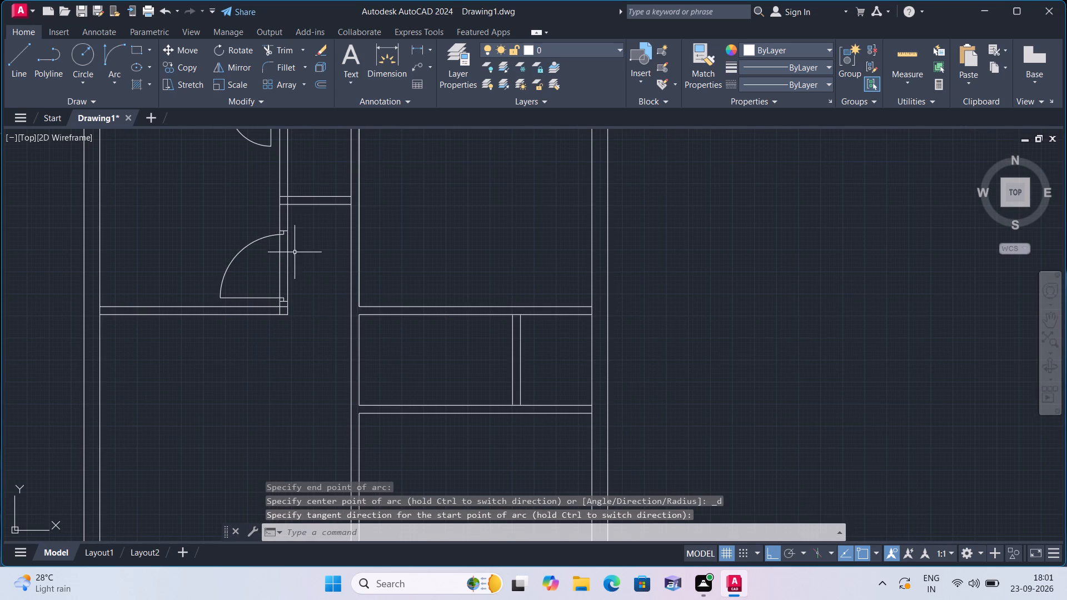
pyautogui.moveTo(305, 259); pyautogui.dragTo(307, 333, button='middle')
pyautogui.scroll(-1, 310, 321)
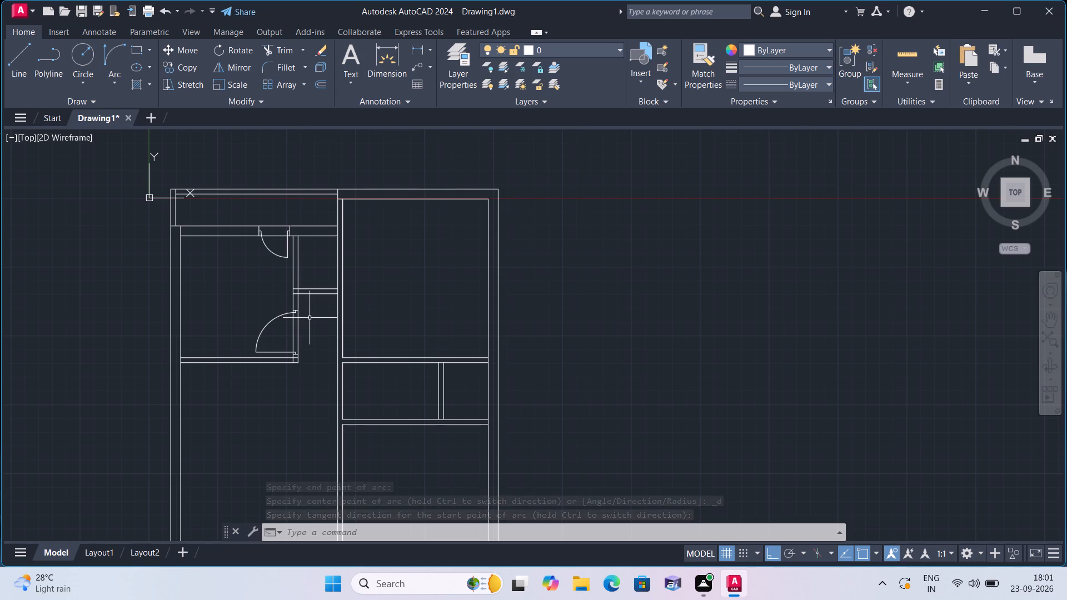
pyautogui.scroll(1, 270, 352)
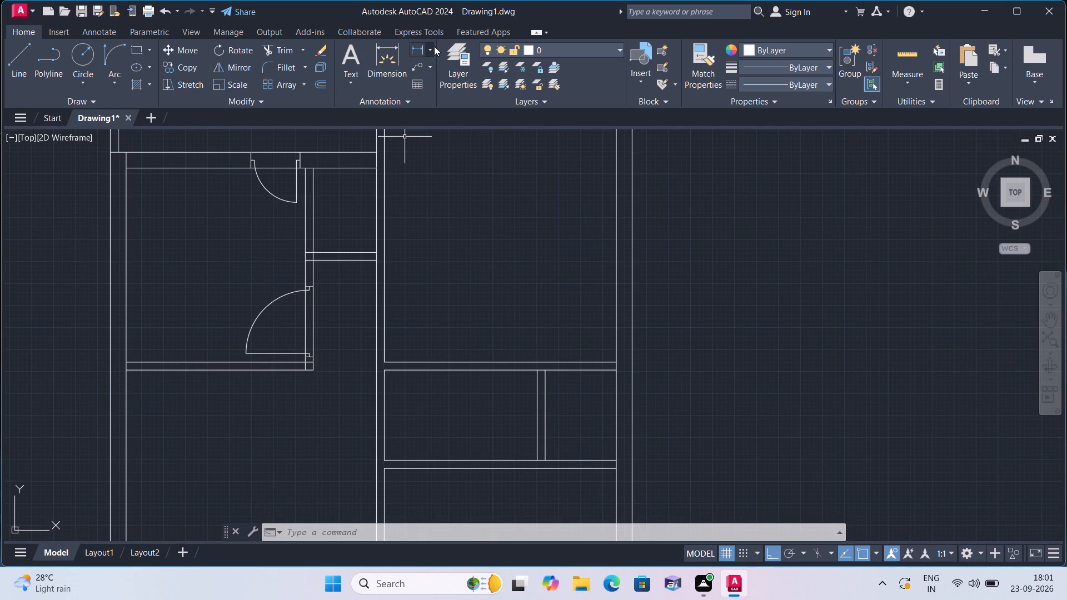
pyautogui.click(434, 46)
pyautogui.click(447, 73)
pyautogui.scroll(3, 276, 339)
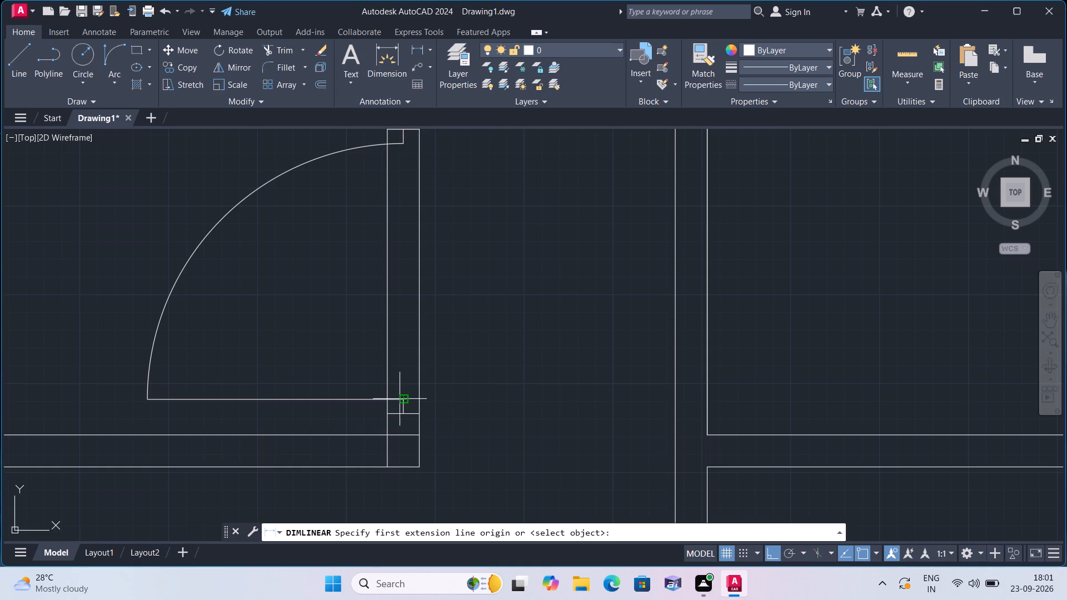
pyautogui.click(400, 399)
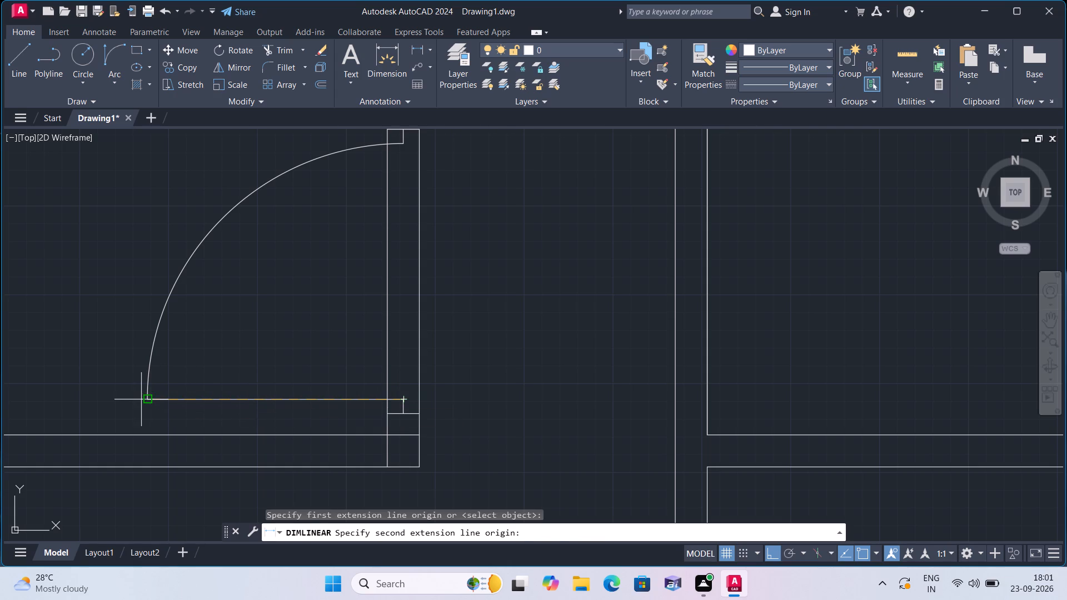
pyautogui.click(141, 399)
pyautogui.scroll(4, 167, 382)
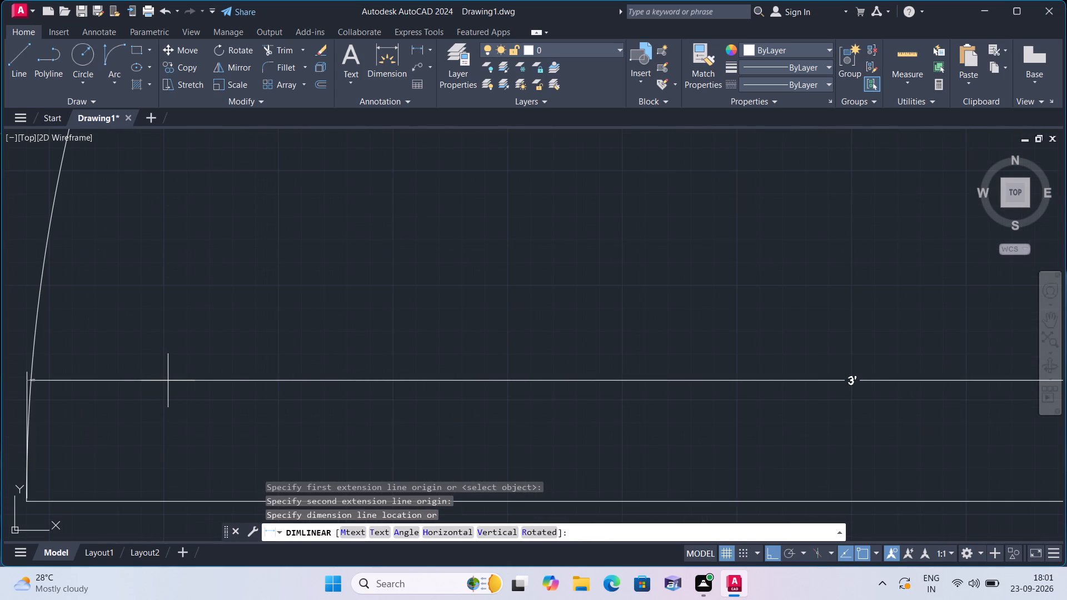
pyautogui.scroll(-3, 168, 381)
pyautogui.press('Escape')
# Measure the clear distance between the opening's two stubs with a linear dimension, without placing it.
pyautogui.press('space')
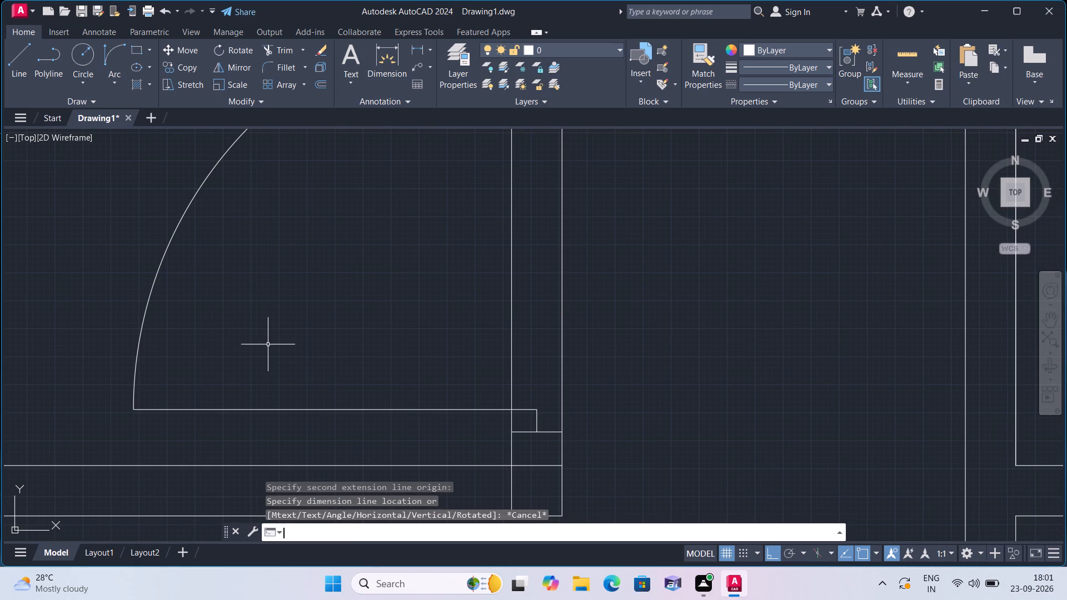
pyautogui.scroll(-2, 393, 362)
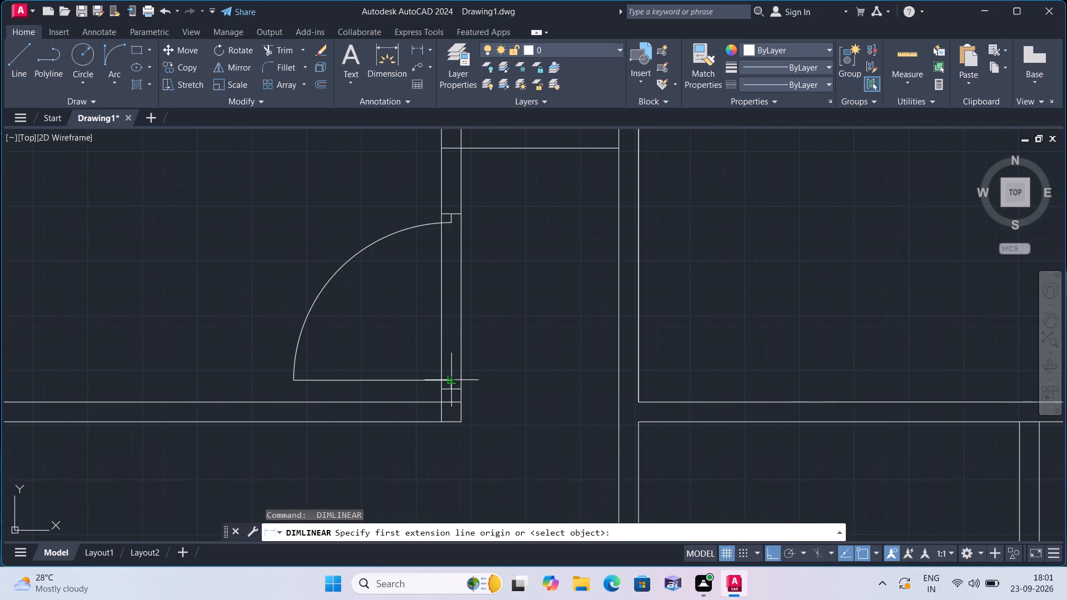
pyautogui.click(451, 378)
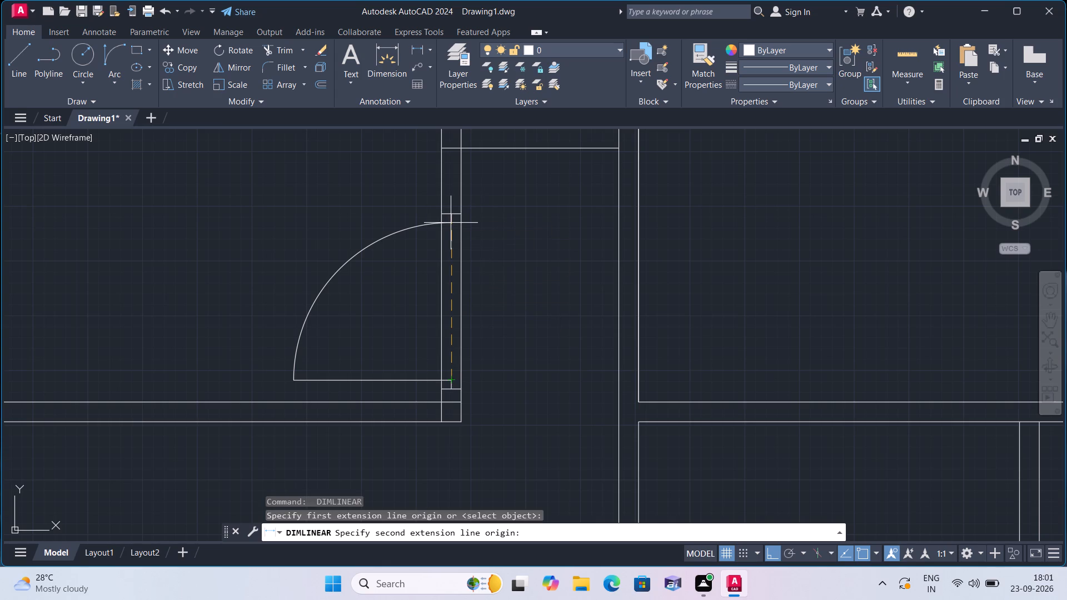
pyautogui.click(451, 226)
pyautogui.scroll(6, 407, 281)
pyautogui.scroll(-1, 406, 282)
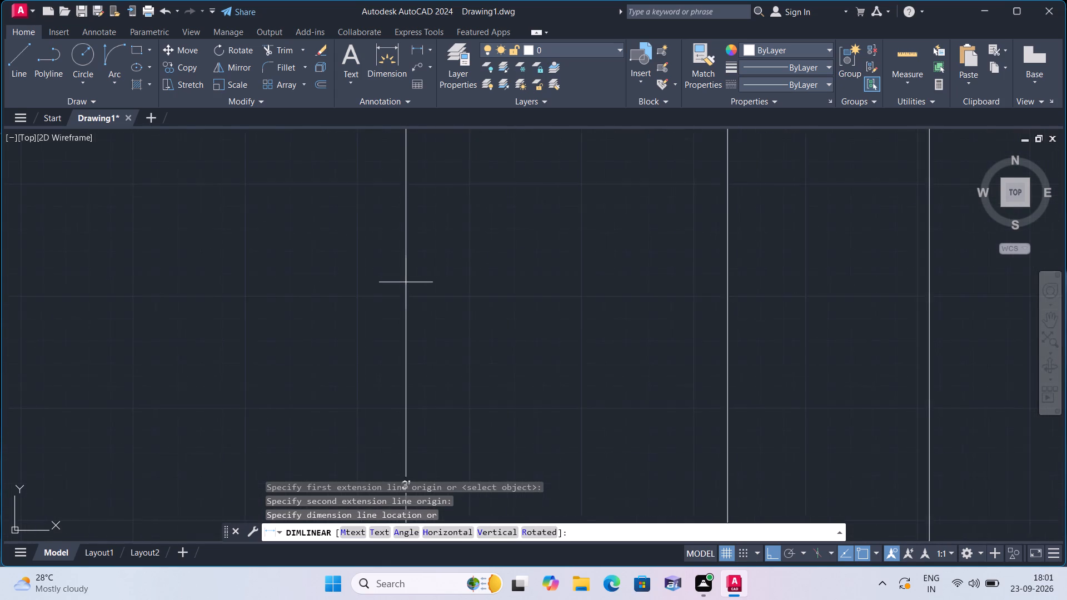
pyautogui.scroll(-1, 406, 282)
pyautogui.press('Escape')
# Draw a line 3" up from the upper-right room's lower-left corner and across the corridor partition as the door's lower jamb.
pyautogui.scroll(-7, 406, 282)
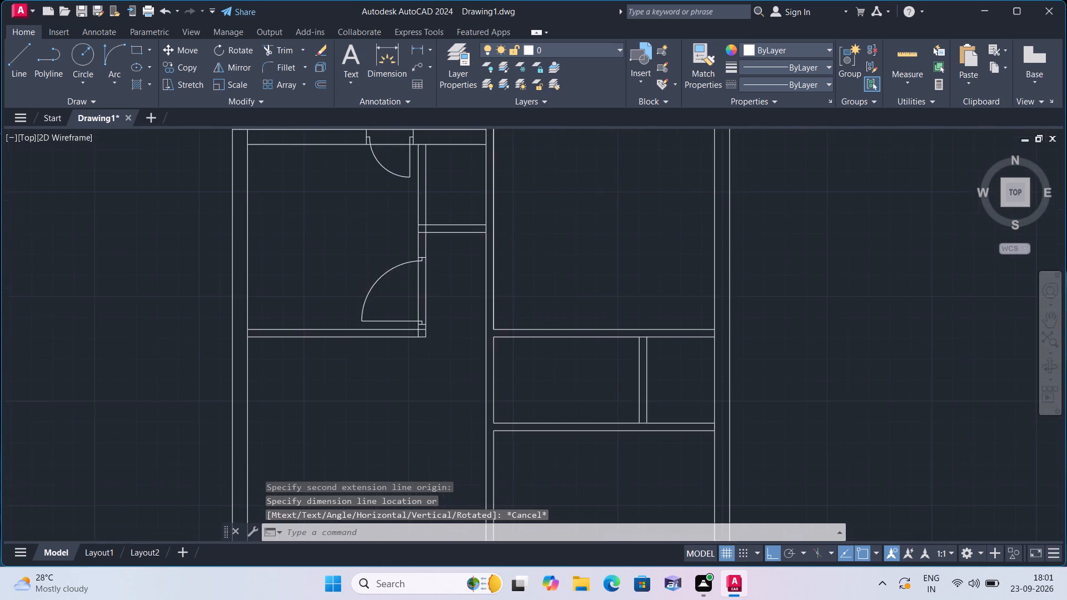
pyautogui.press('l')
pyautogui.press('space')
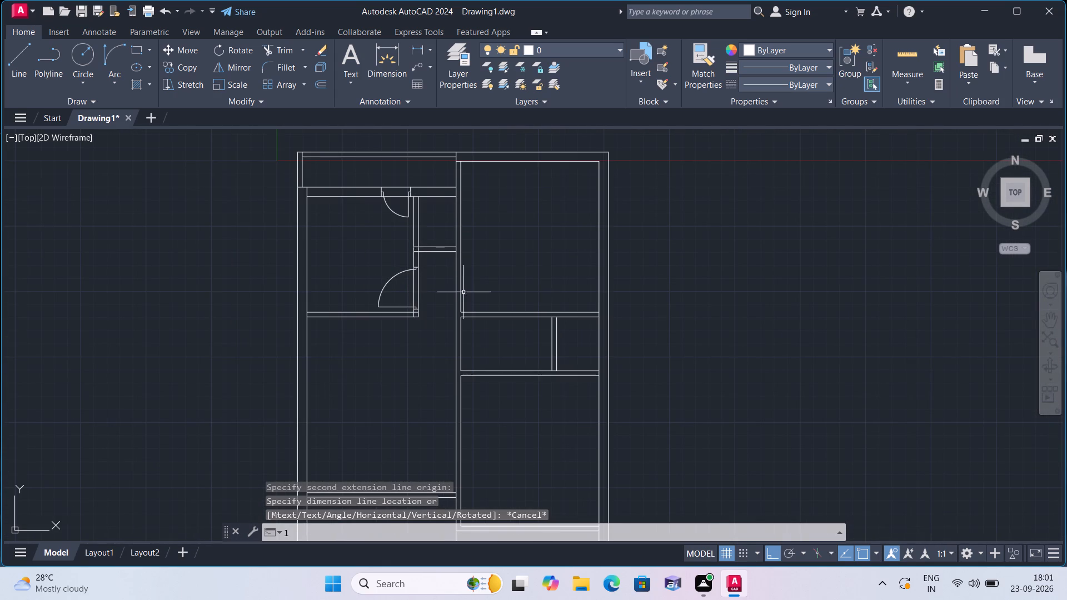
pyautogui.scroll(3, 486, 336)
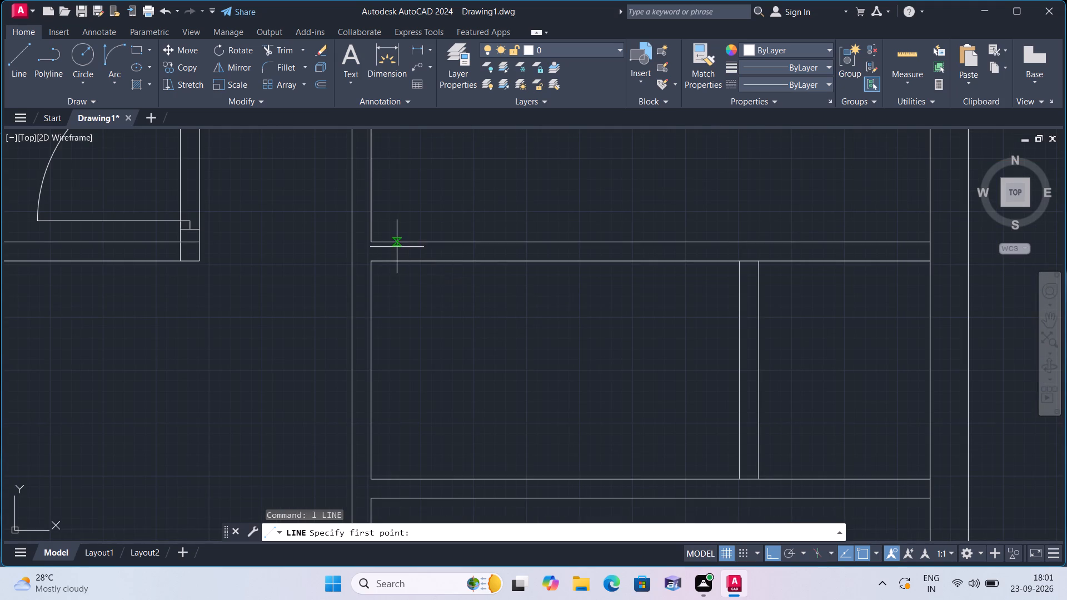
pyautogui.click(375, 241)
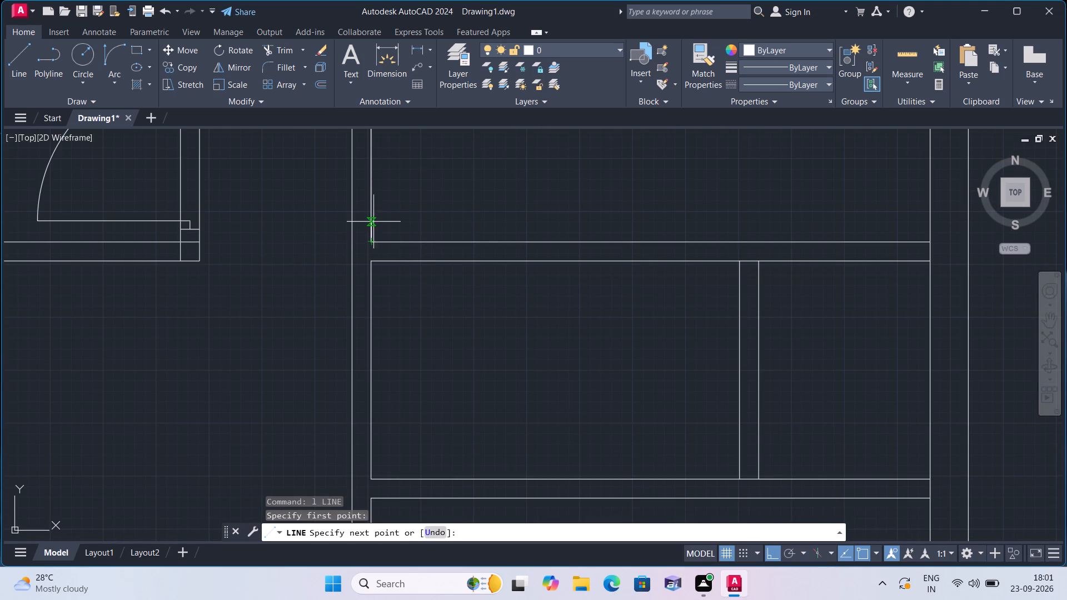
pyautogui.write('3"')
pyautogui.press('space')
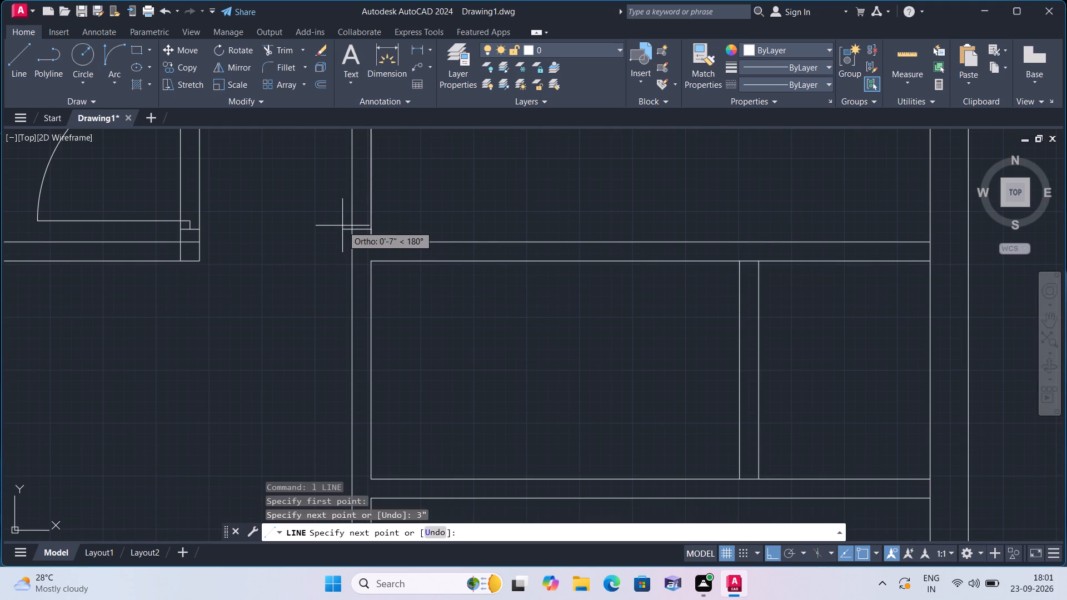
pyautogui.click(349, 226)
pyautogui.press('space')
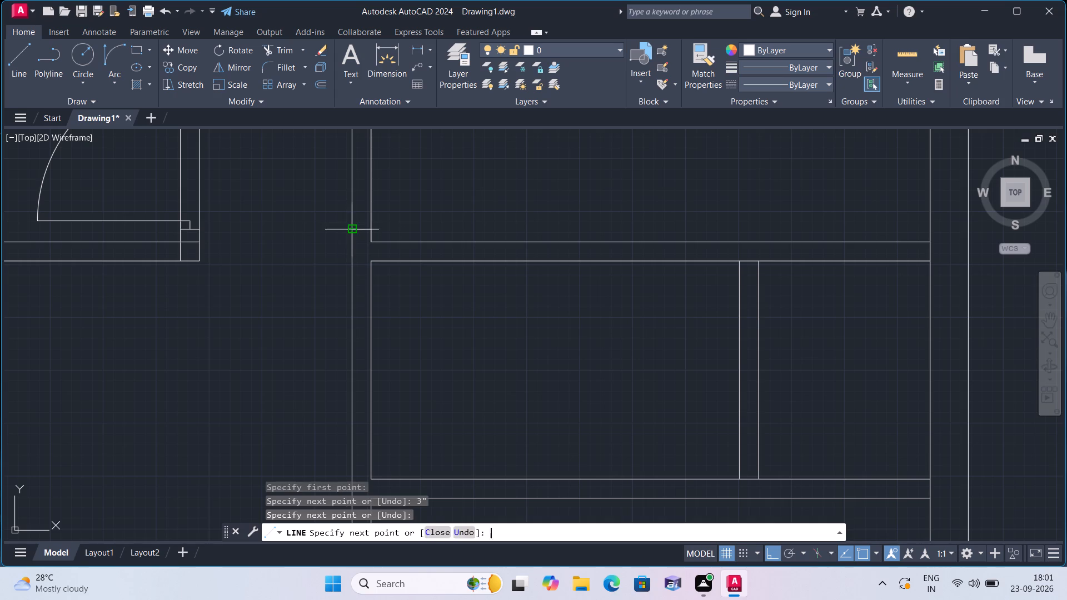
# Draw a connected line up from the lower jamb's midpoint in 2", 3' and 2" segments, ending across to the partition's room-side face.
pyautogui.press('space')
pyautogui.click(362, 232)
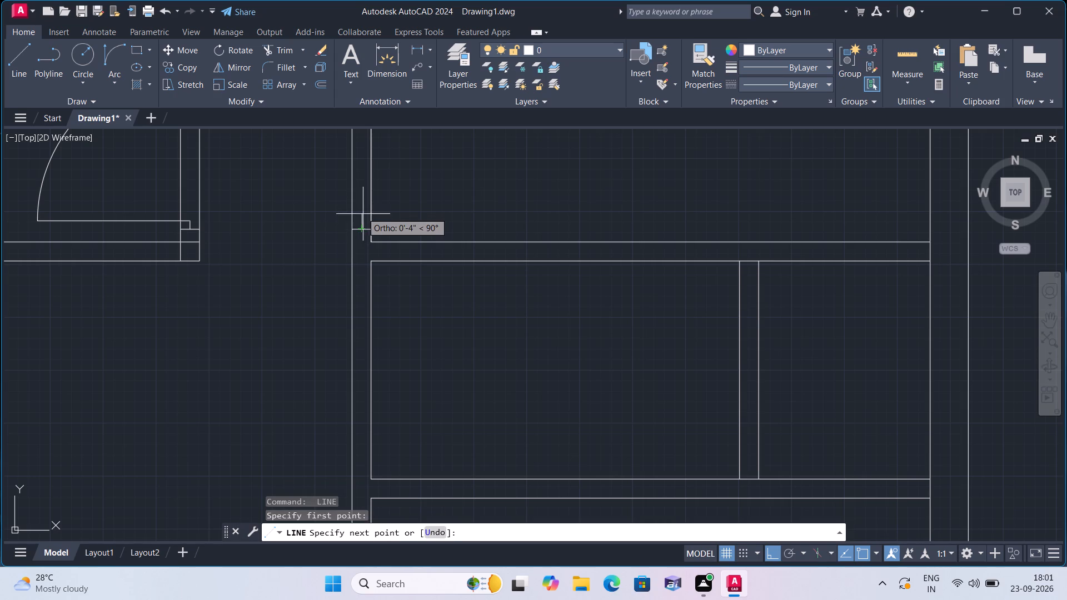
pyautogui.write('2"')
pyautogui.press('space')
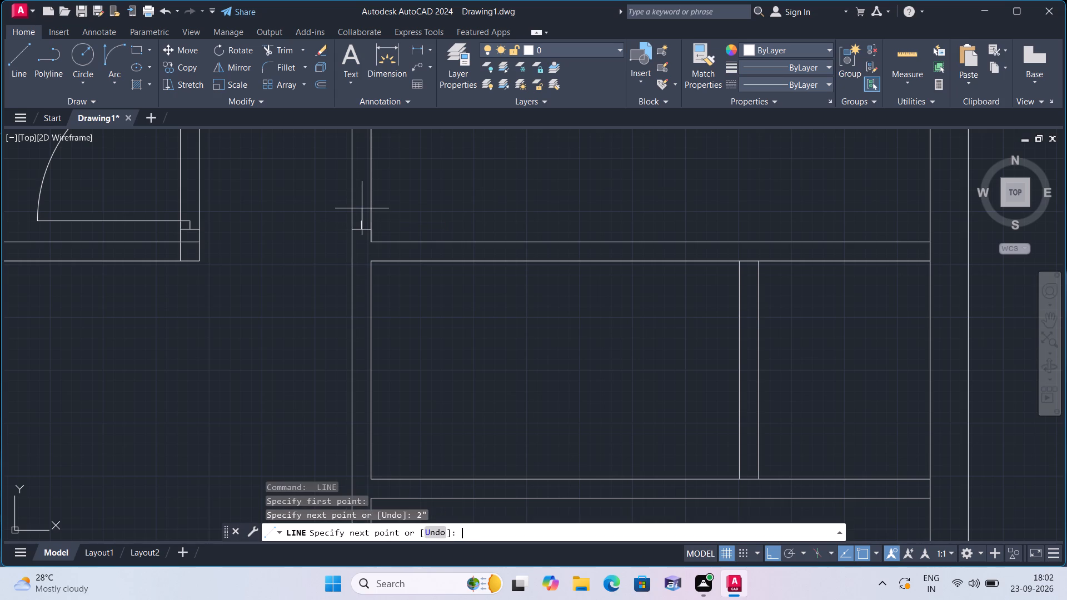
pyautogui.moveTo(354, 139); pyautogui.dragTo(382, 301, button='middle')
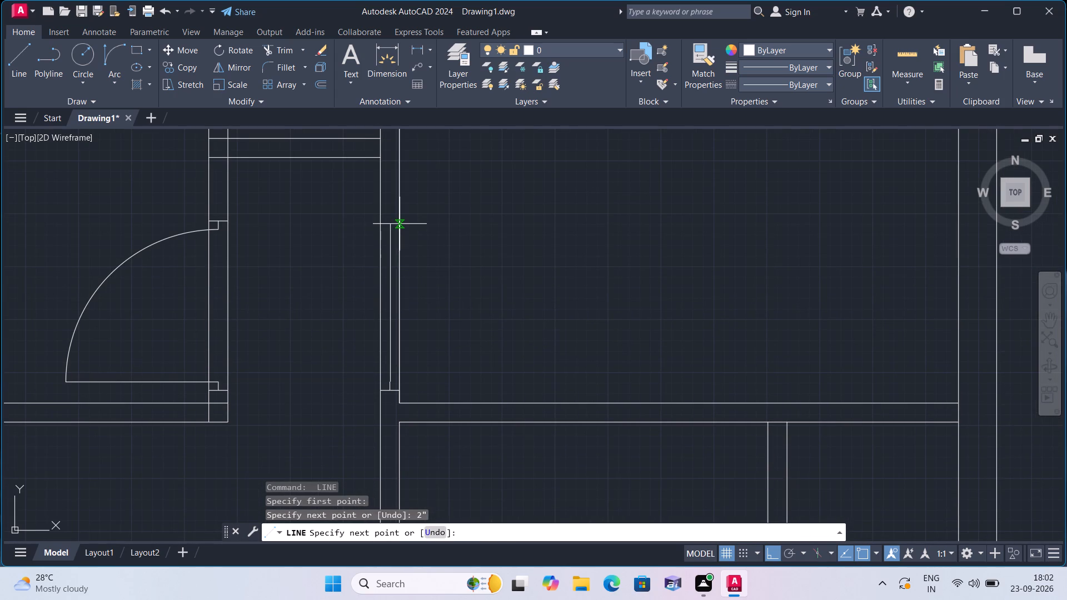
pyautogui.write("3'")
pyautogui.press('space')
pyautogui.write('2"')
pyautogui.press('space')
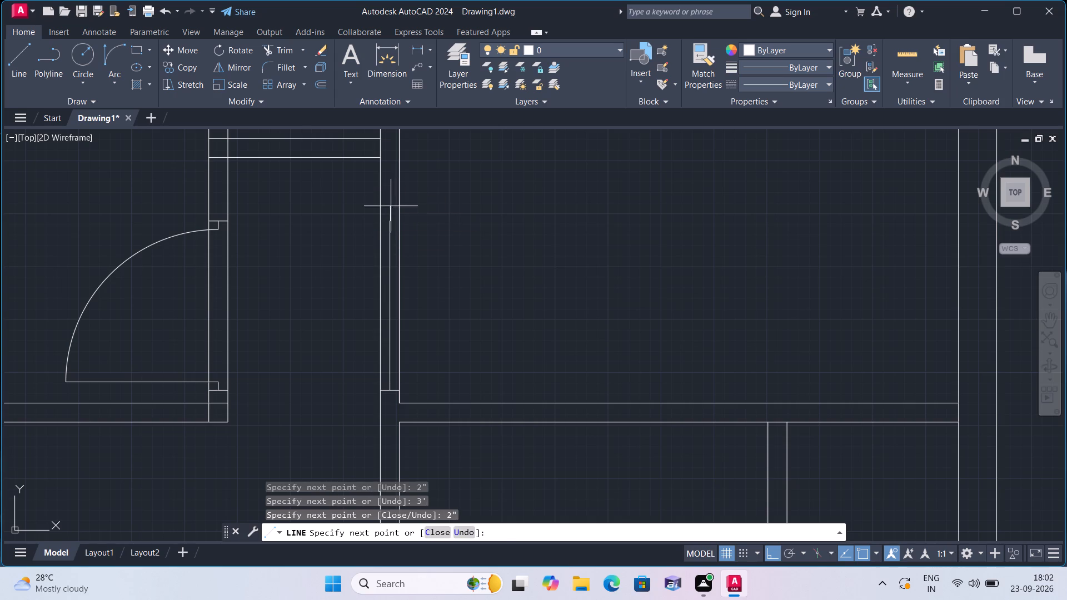
pyautogui.click(403, 224)
pyautogui.press('space')
# Complete the upper jamb with a line from the top of the vertical segments to the partition's corridor-side face.
pyautogui.press('space')
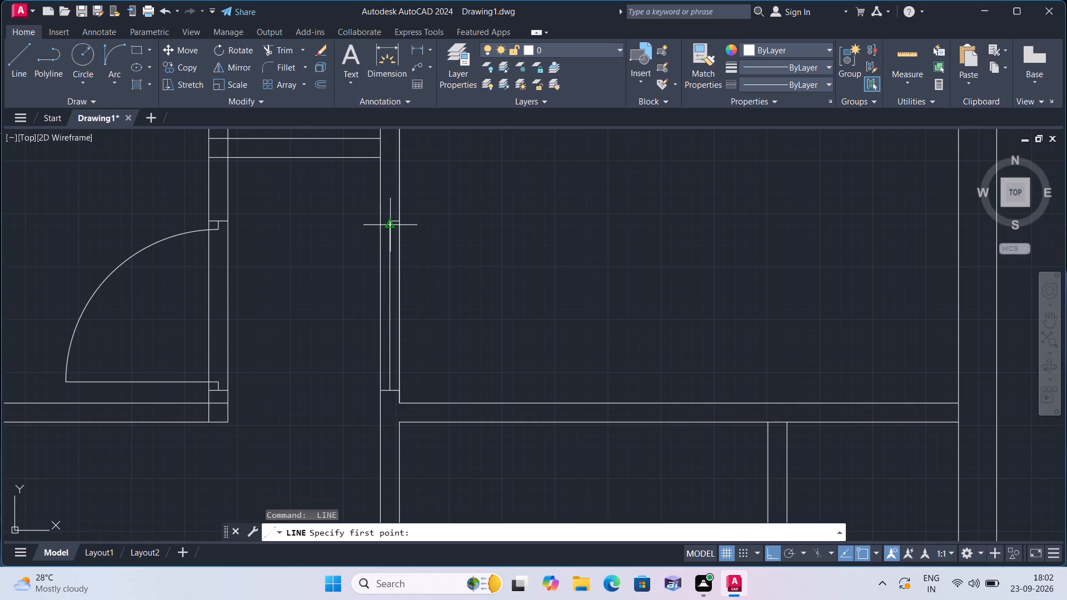
pyautogui.scroll(3, 388, 221)
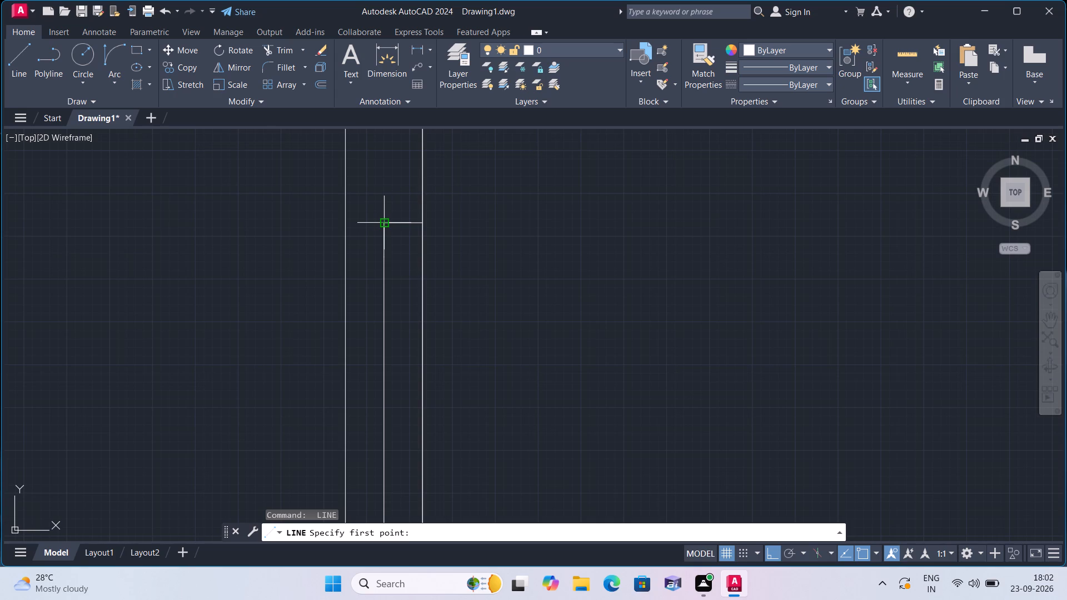
pyautogui.click(388, 221)
pyautogui.click(347, 219)
pyautogui.press('space')
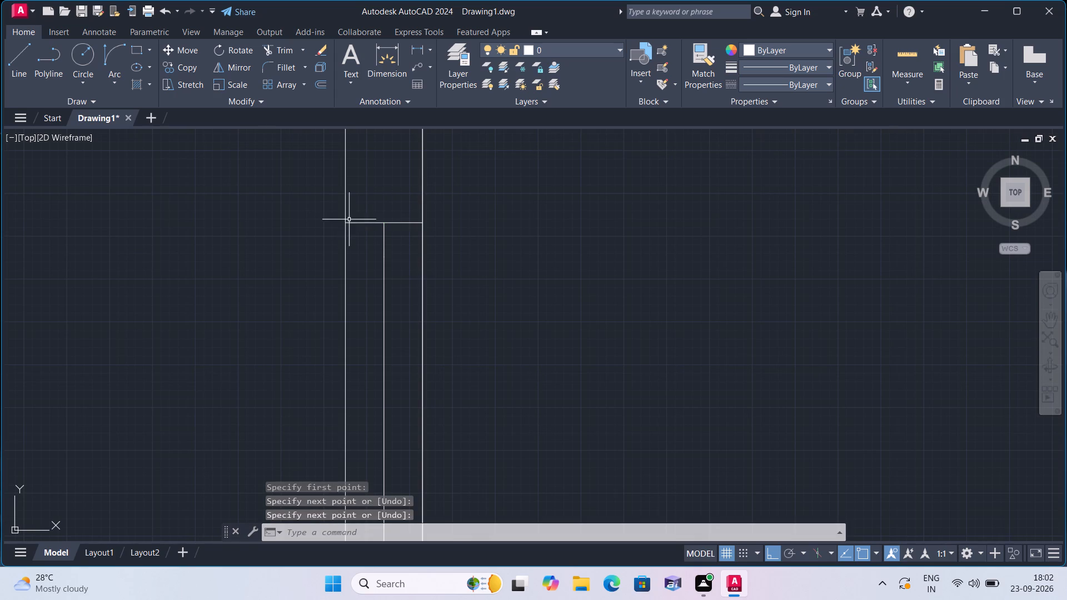
# Erase the 3' segment between the two stubs and the 3" offset line below the lower jamb.
pyautogui.scroll(-1, 418, 267)
pyautogui.moveTo(418, 267); pyautogui.dragTo(446, 147, button='middle')
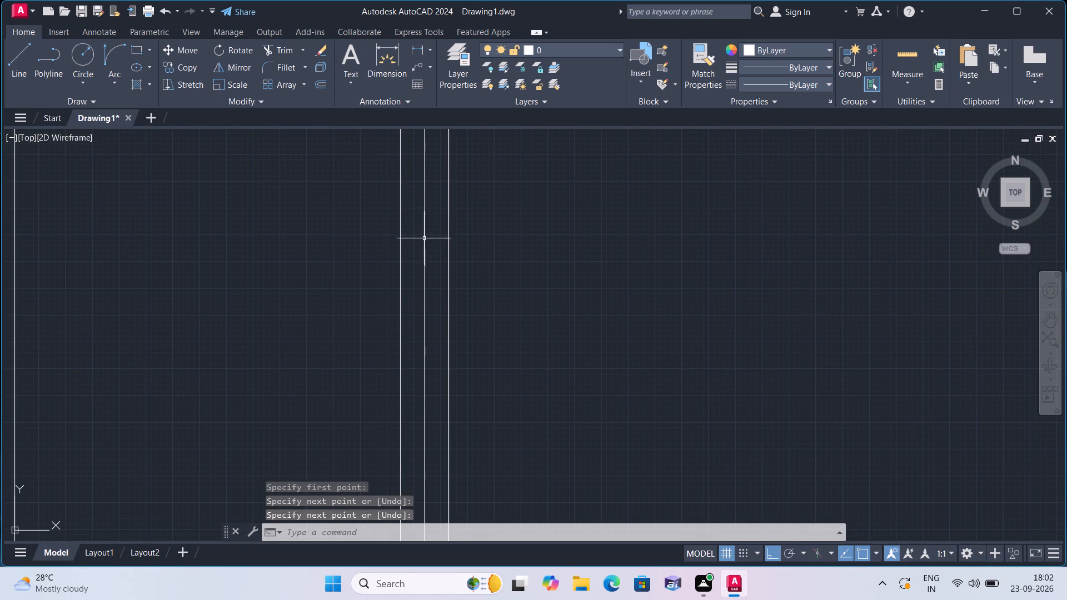
pyautogui.click(426, 242)
pyautogui.scroll(-1, 426, 243)
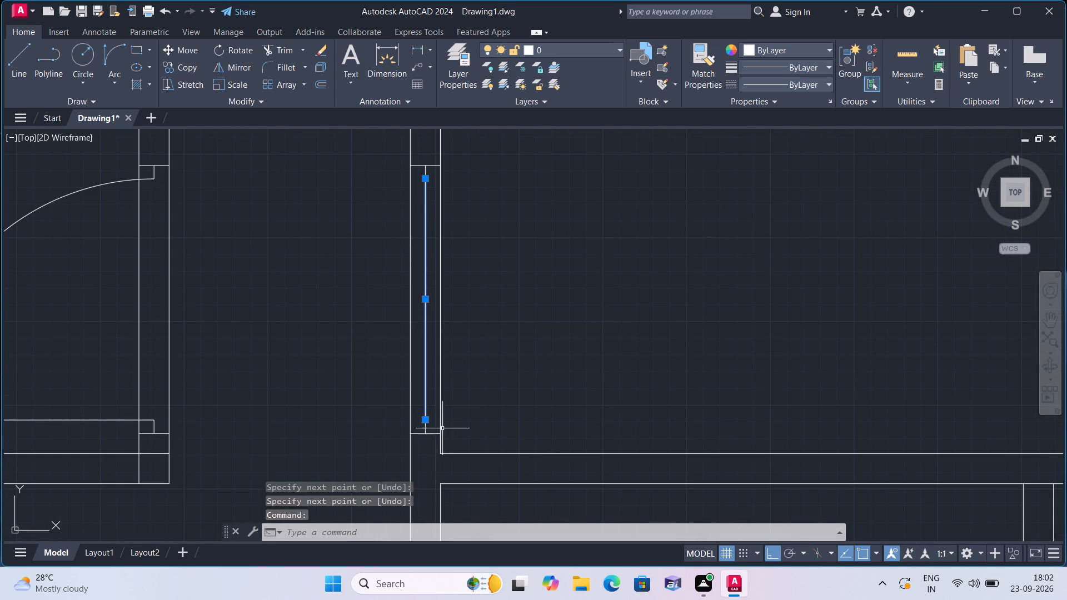
pyautogui.click(441, 439)
pyautogui.press('Delete')
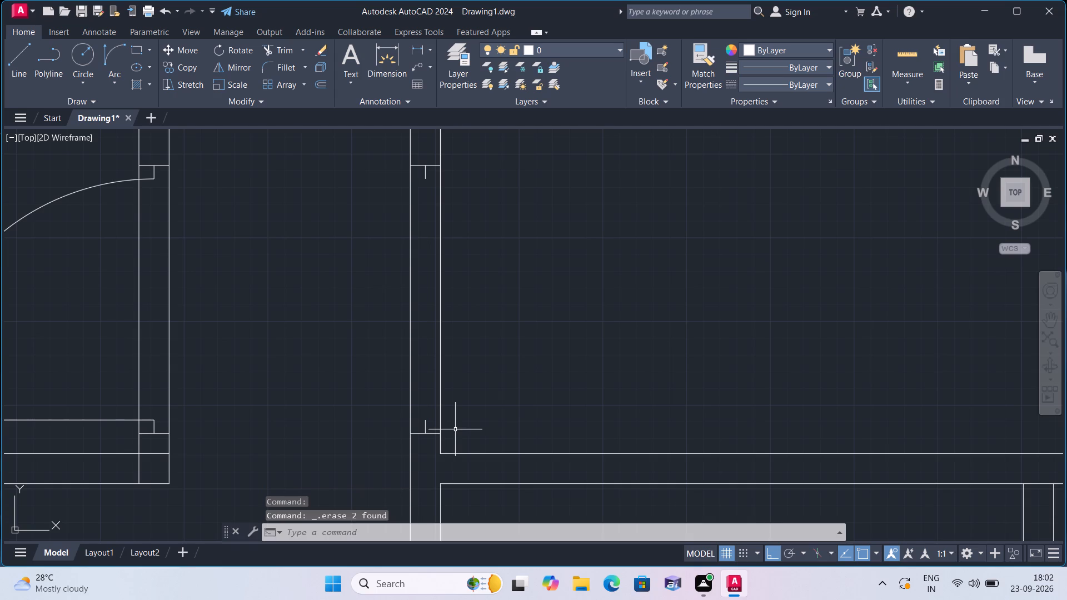
# Draw a 3' door leaf line horizontally into the right room from the top end of the lower stub.
pyautogui.write('l')
pyautogui.press('space')
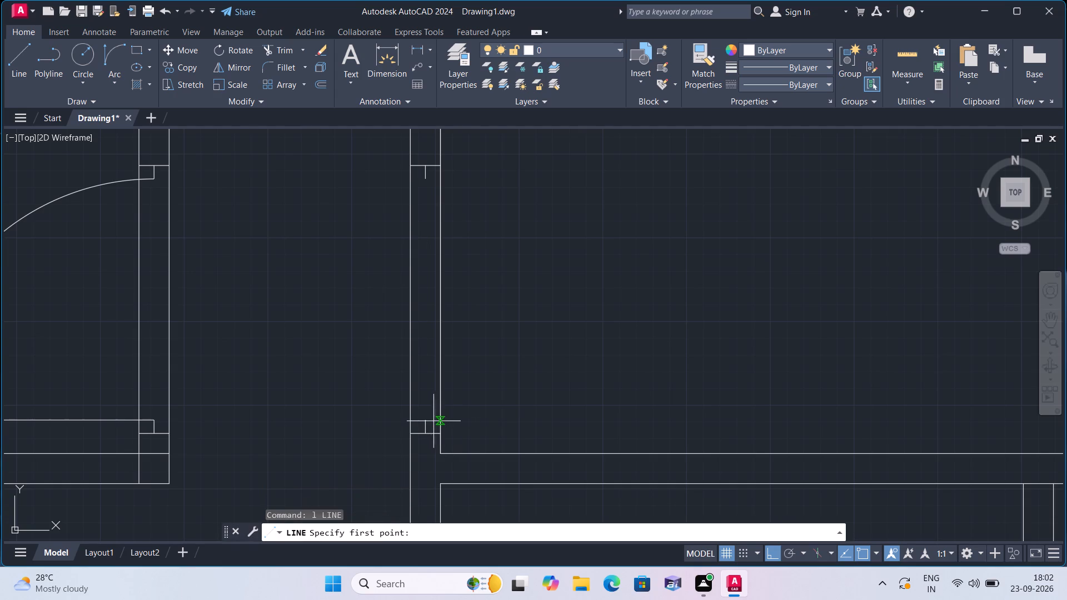
pyautogui.click(428, 422)
pyautogui.write("3'")
pyautogui.press('space')
pyautogui.press('Escape')
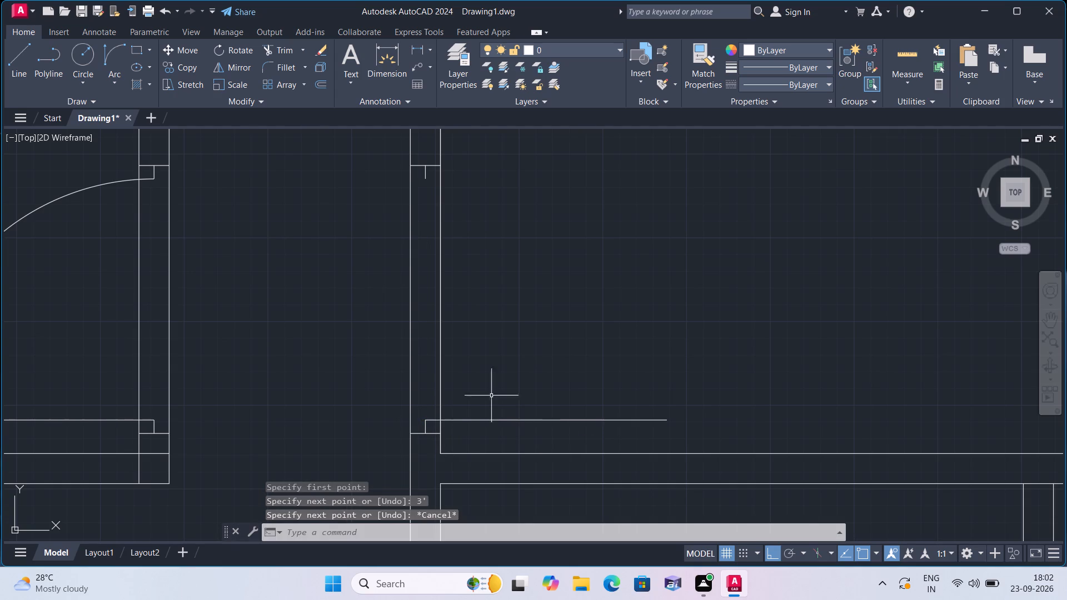
# Draw the door swing with a Start, End, Direction arc from the leaf's free end to the upper stub's end, tangent upward.
pyautogui.click(113, 77)
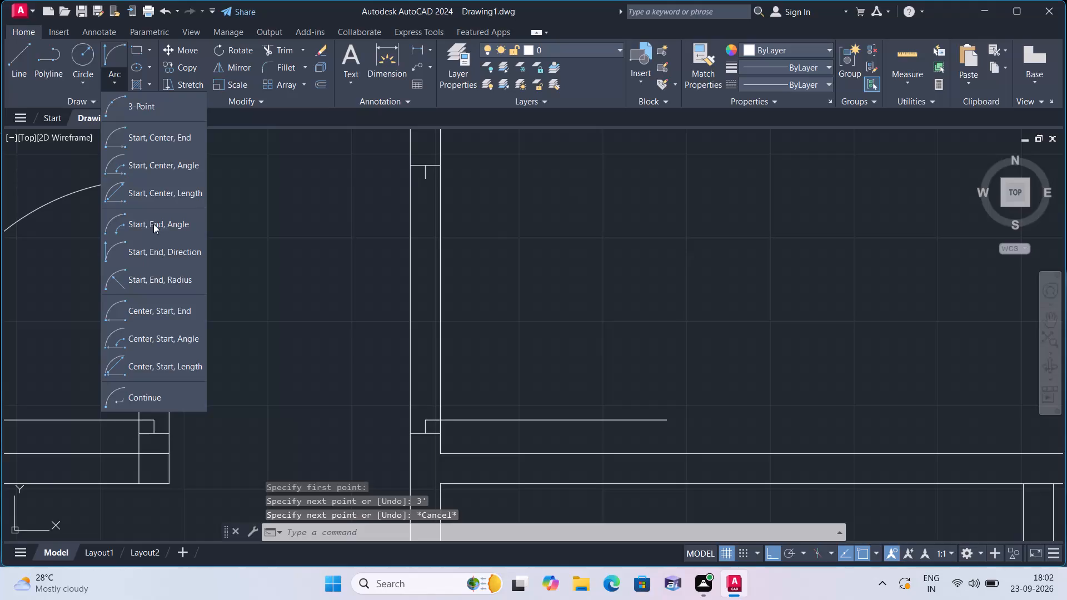
pyautogui.click(154, 247)
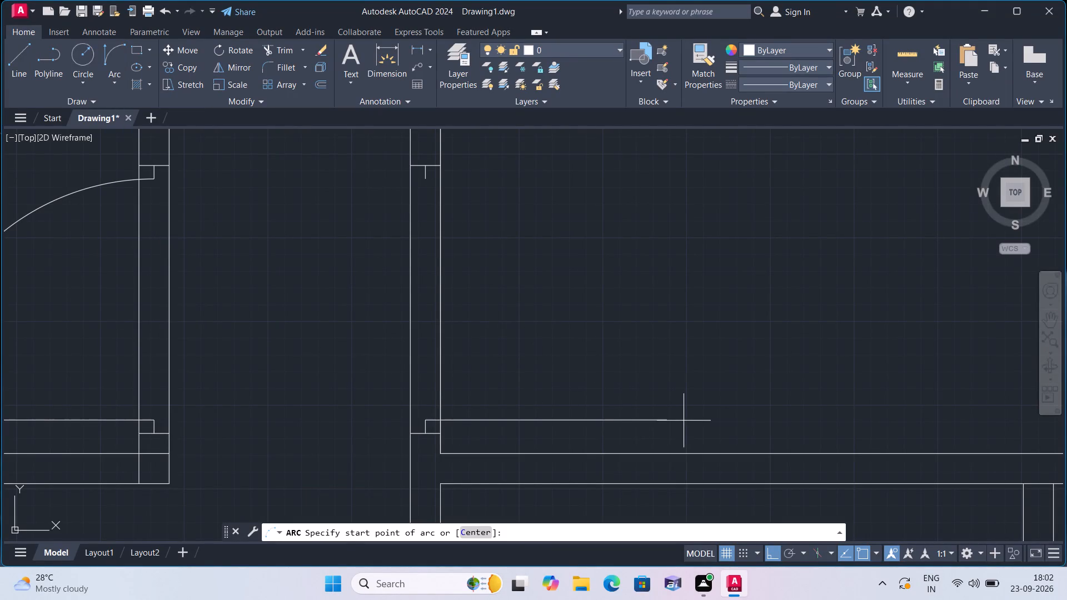
pyautogui.click(664, 417)
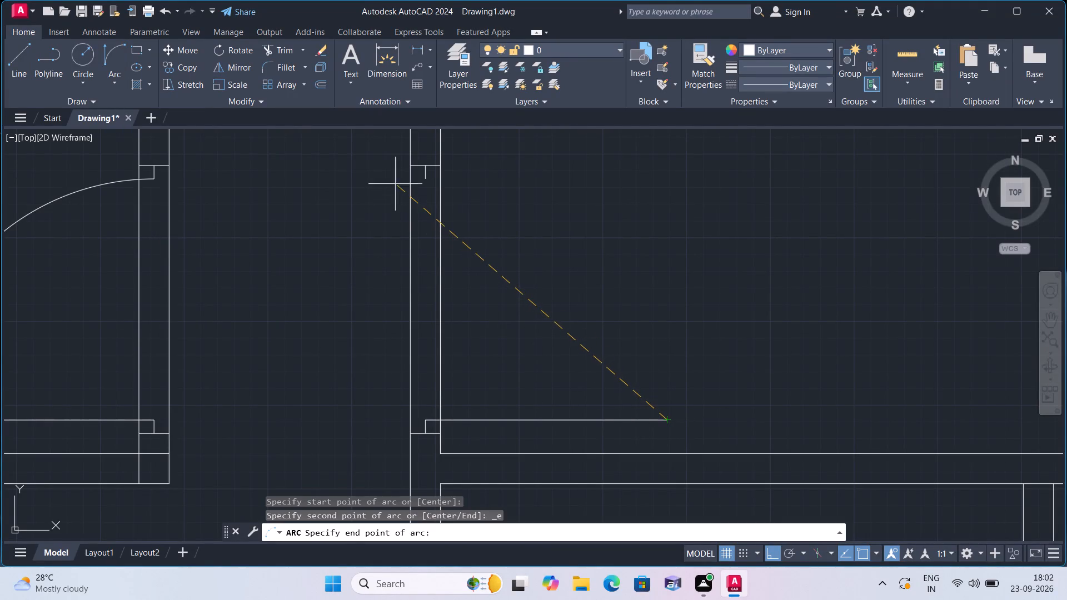
pyautogui.click(424, 180)
pyautogui.click(530, 186)
# Draw a line 3" down from the small right room's upper-left corner and across the partition as its door's upper jamb.
pyautogui.scroll(-4, 530, 186)
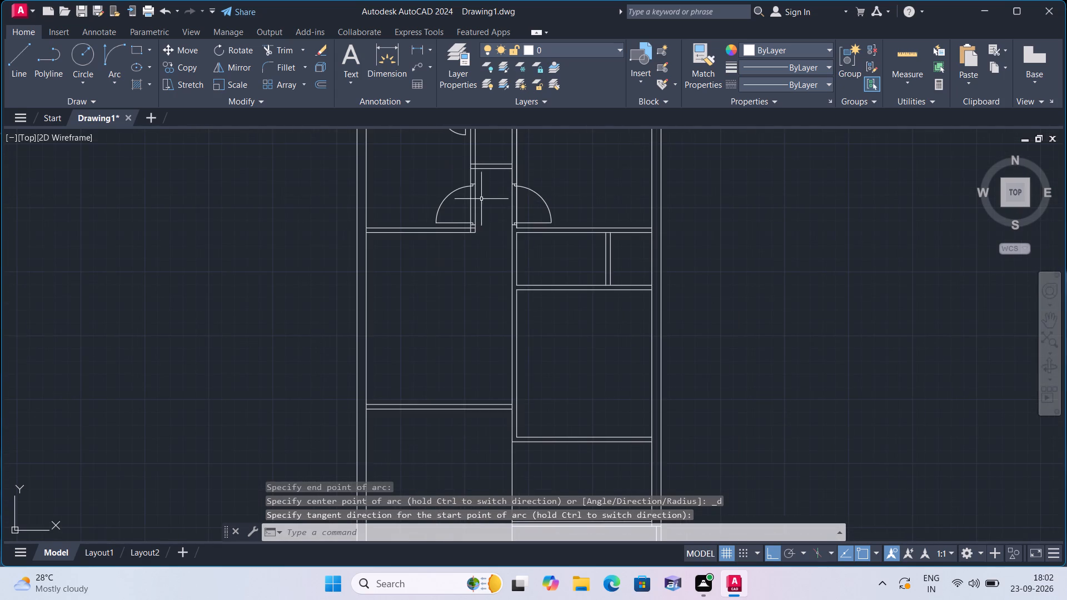
pyautogui.scroll(-2, 468, 201)
pyautogui.moveTo(438, 219); pyautogui.dragTo(451, 252, button='middle')
pyautogui.scroll(-1, 460, 256)
pyautogui.moveTo(466, 260); pyautogui.dragTo(475, 227, button='middle')
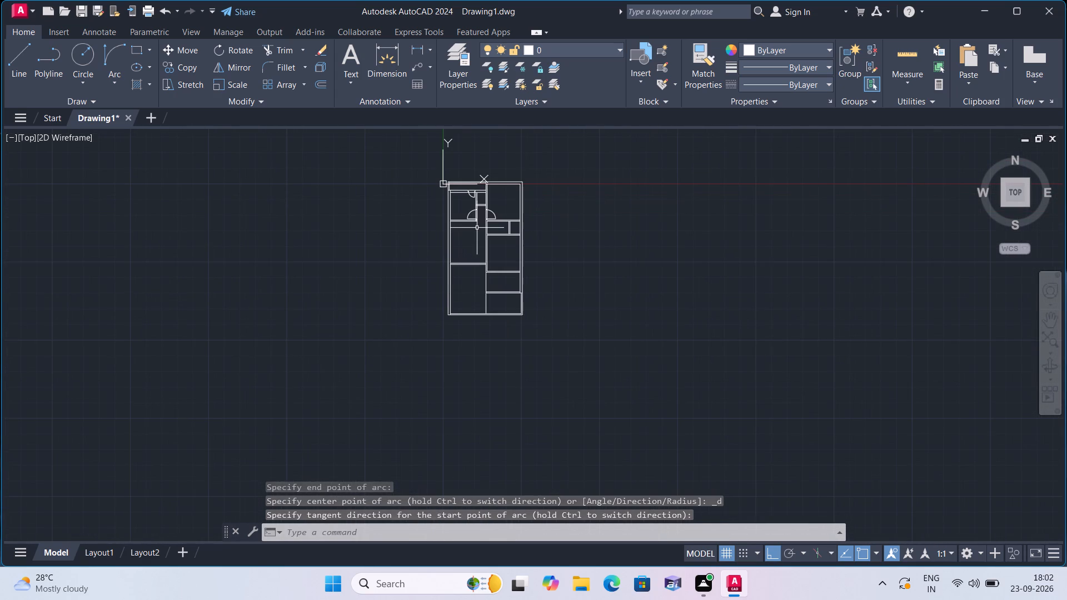
pyautogui.scroll(2, 477, 228)
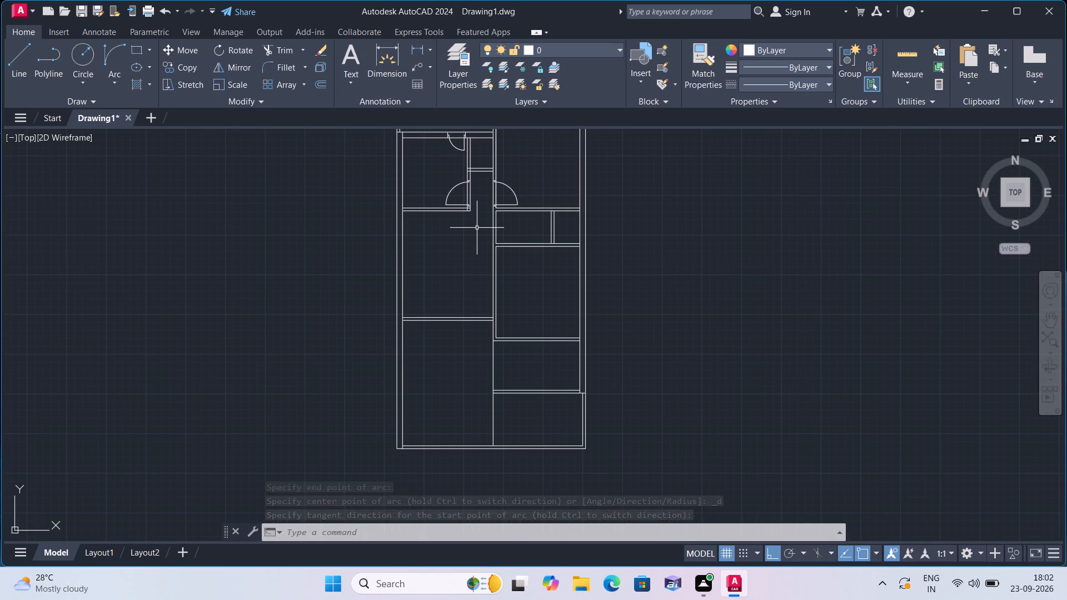
pyautogui.scroll(2, 476, 233)
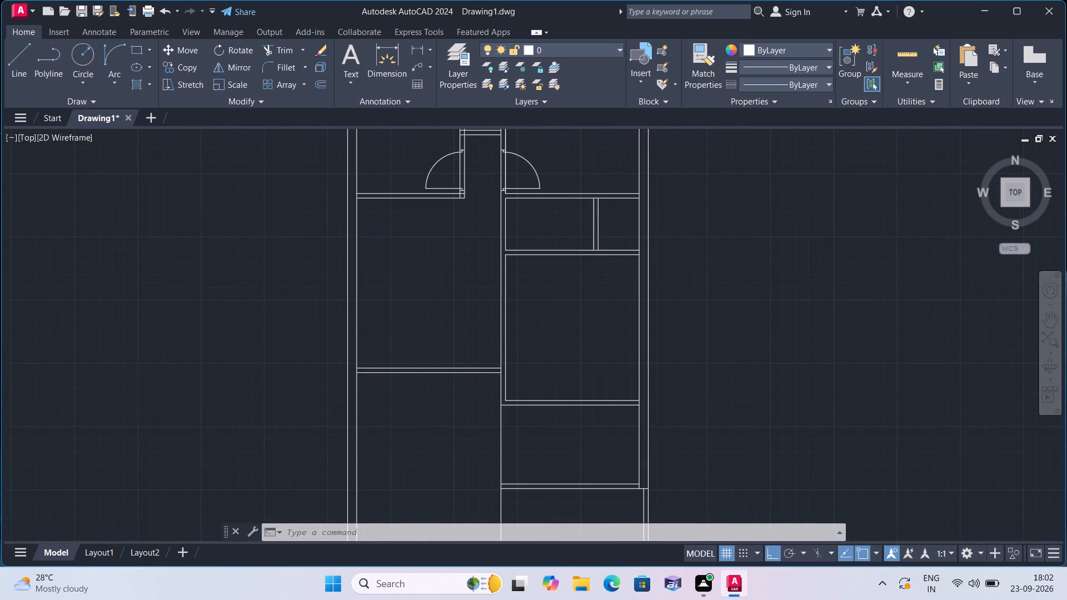
pyautogui.moveTo(467, 231); pyautogui.dragTo(537, 402, button='middle')
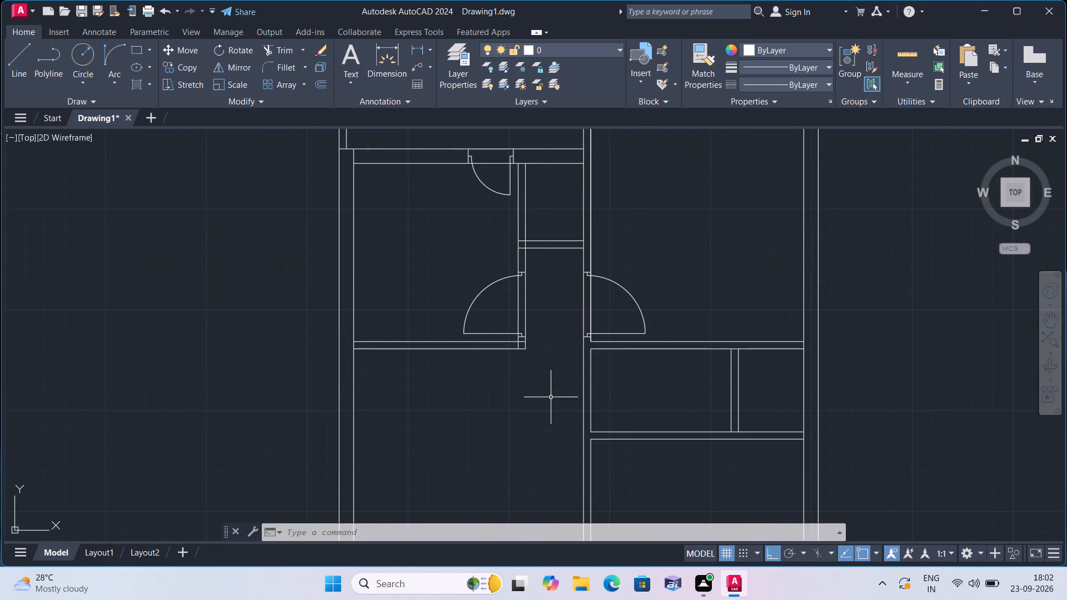
pyautogui.write('l')
pyautogui.press('space')
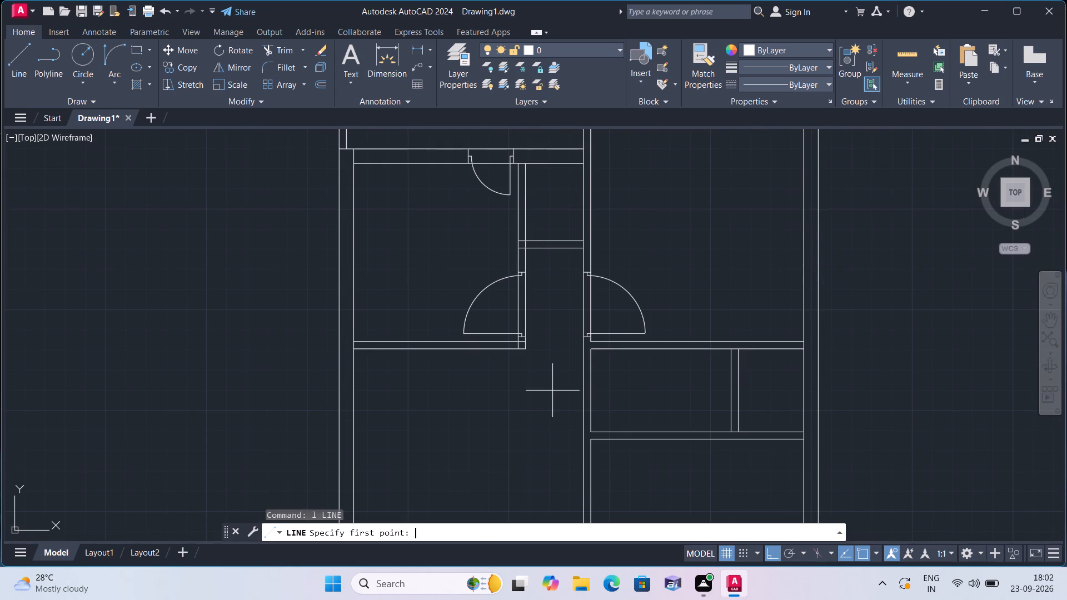
pyautogui.scroll(2, 596, 364)
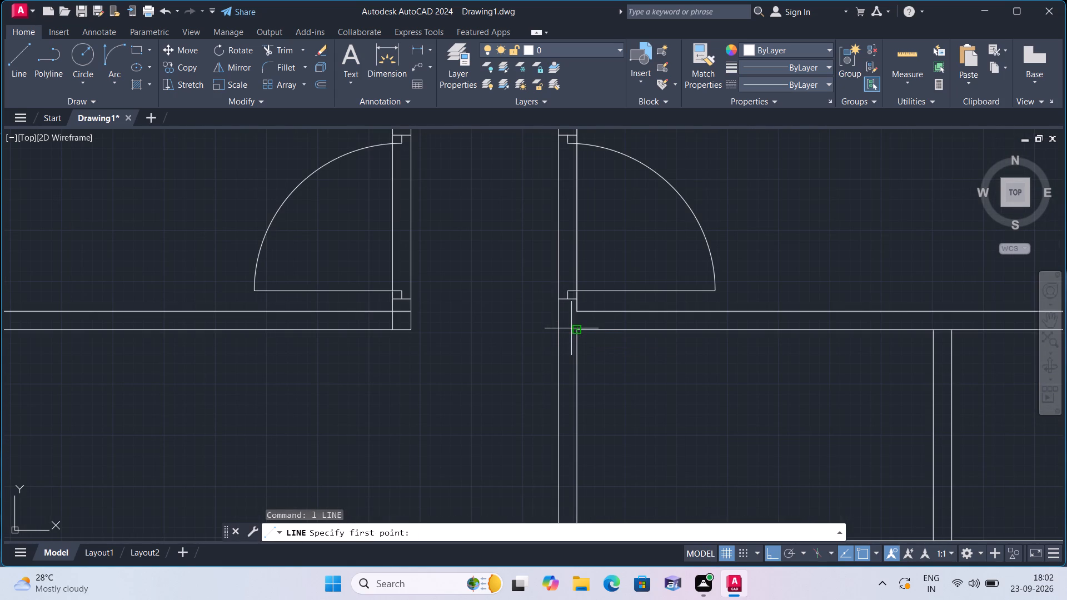
pyautogui.click(576, 329)
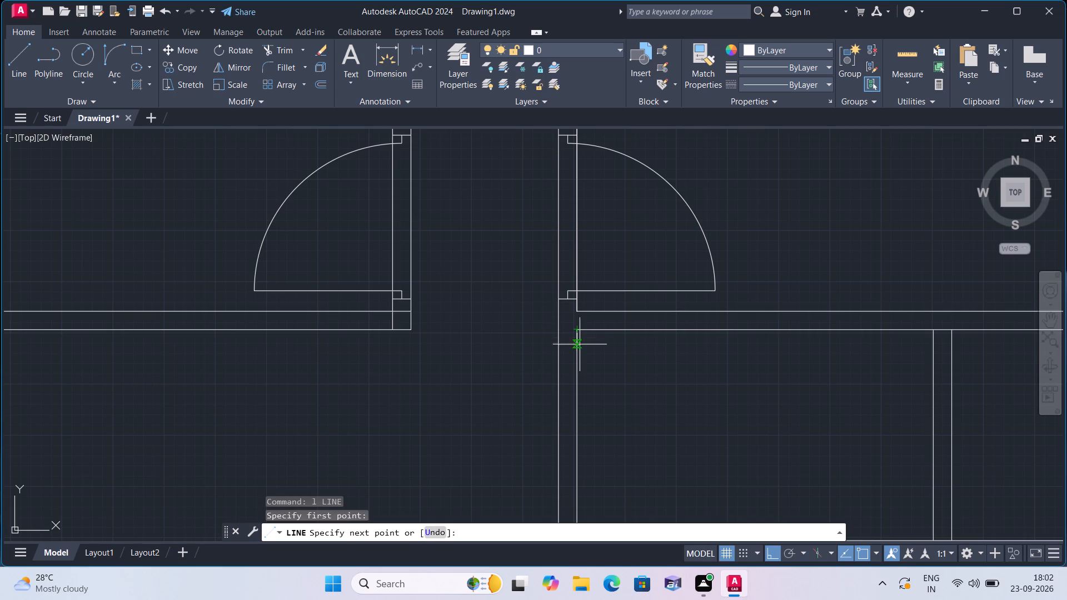
pyautogui.write('3"')
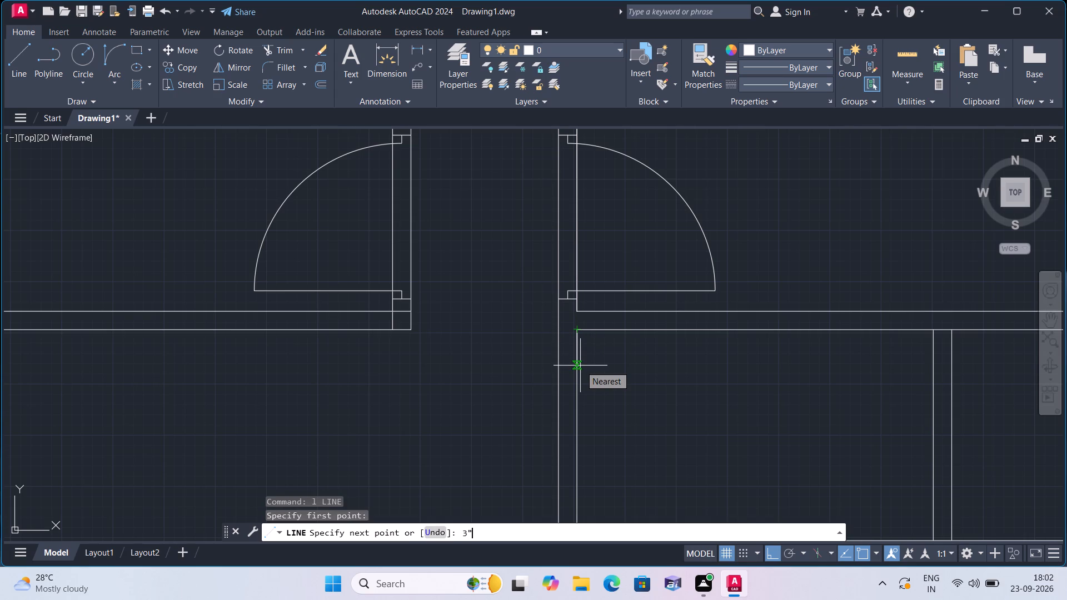
pyautogui.press('space')
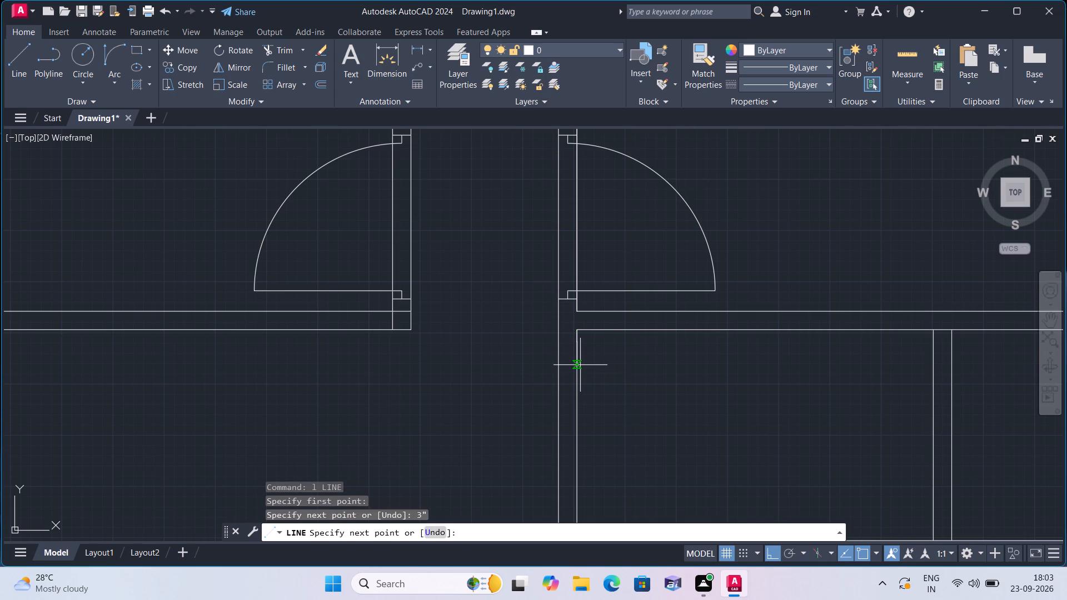
pyautogui.click(559, 343)
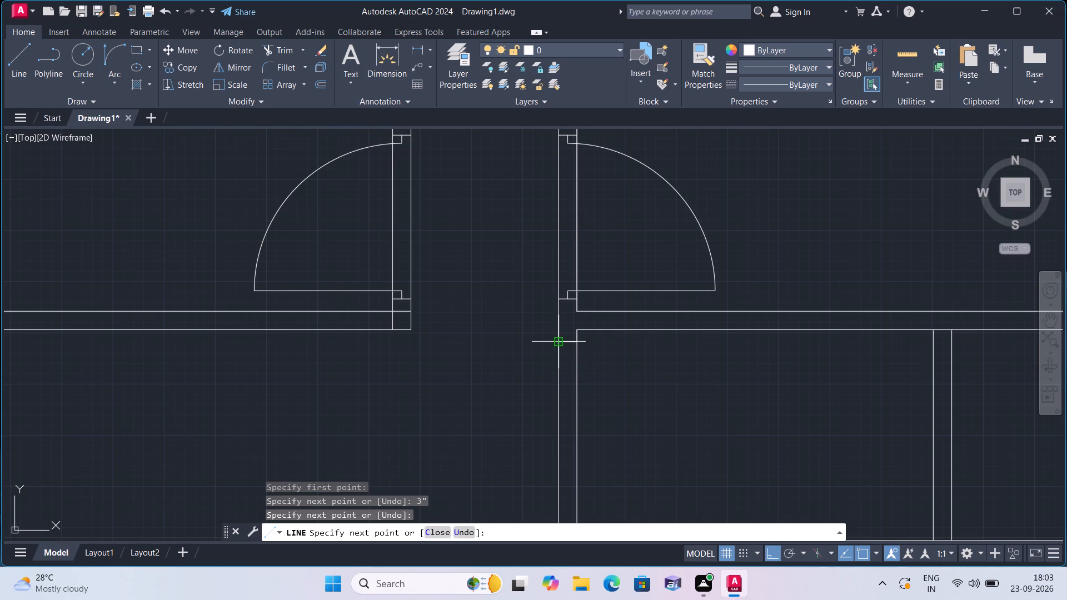
pyautogui.press('space')
# Draw connected 2", 2' and 2" line segments straight down from the midpoint of the small right room's upper jamb.
pyautogui.scroll(3, 559, 343)
pyautogui.press('space')
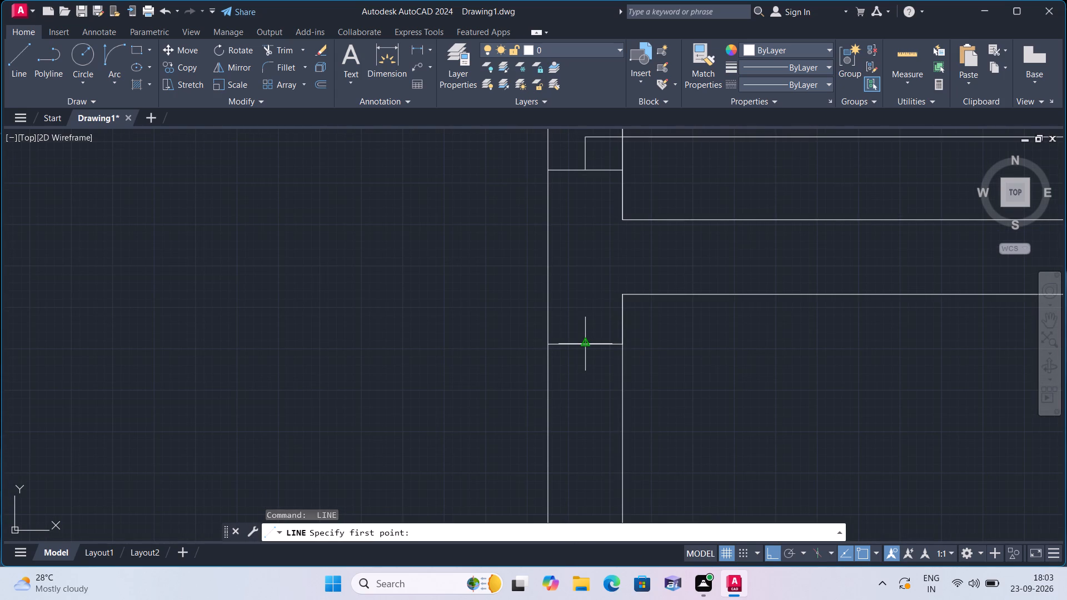
pyautogui.click(584, 344)
pyautogui.write('2"')
pyautogui.press('space')
pyautogui.scroll(2, 588, 410)
pyautogui.moveTo(587, 428); pyautogui.dragTo(596, 270, button='middle')
pyautogui.scroll(-1, 596, 270)
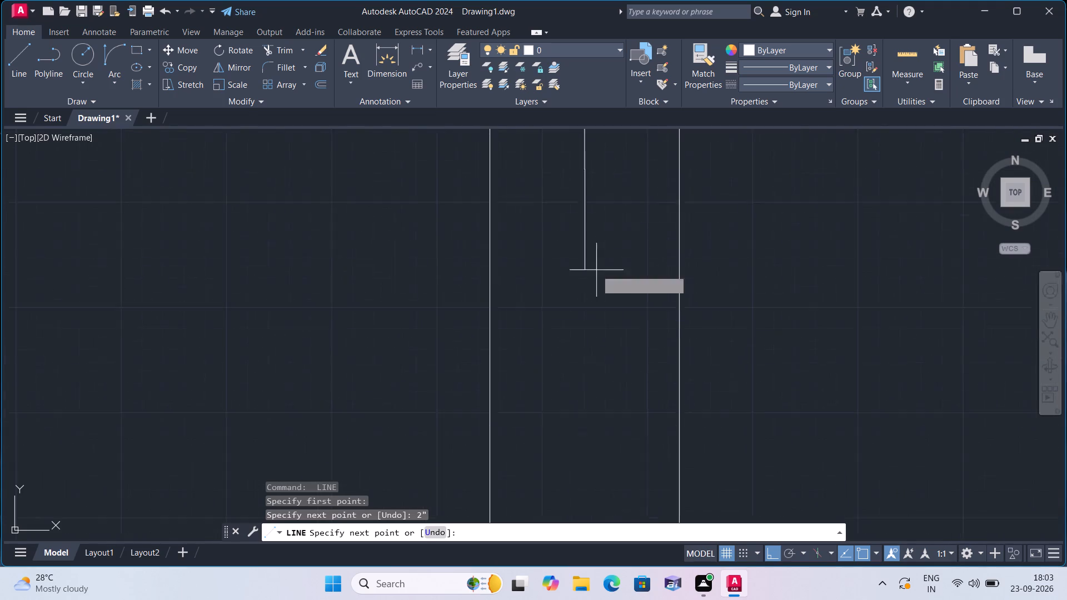
pyautogui.scroll(-1, 598, 323)
pyautogui.write("2'")
pyautogui.press('space')
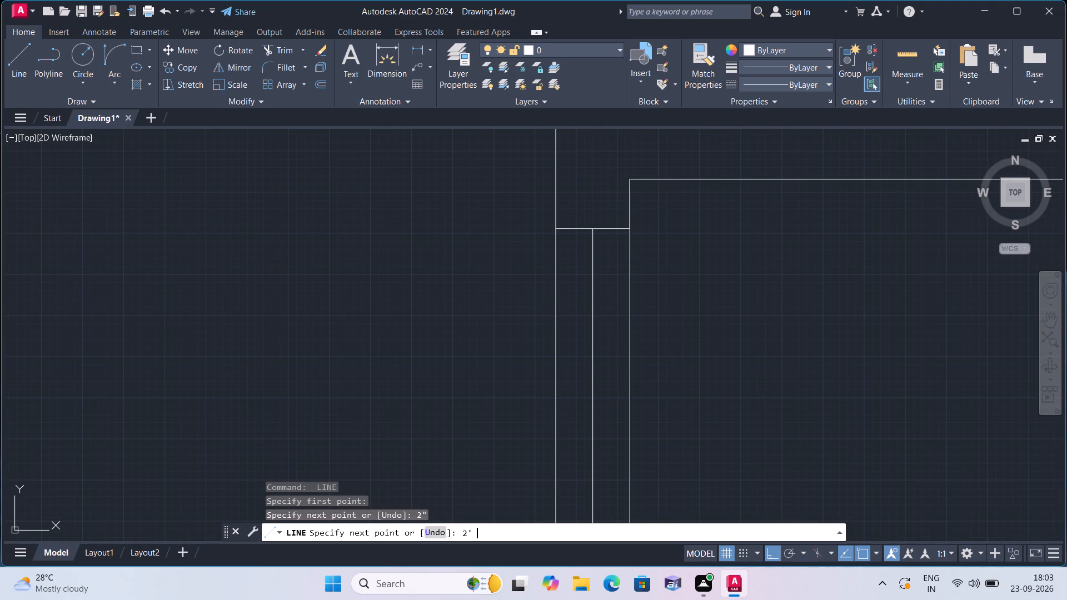
pyautogui.scroll(1, 595, 391)
pyautogui.moveTo(594, 389); pyautogui.dragTo(615, 226, button='middle')
pyautogui.scroll(-1, 594, 389)
pyautogui.scroll(-1, 616, 198)
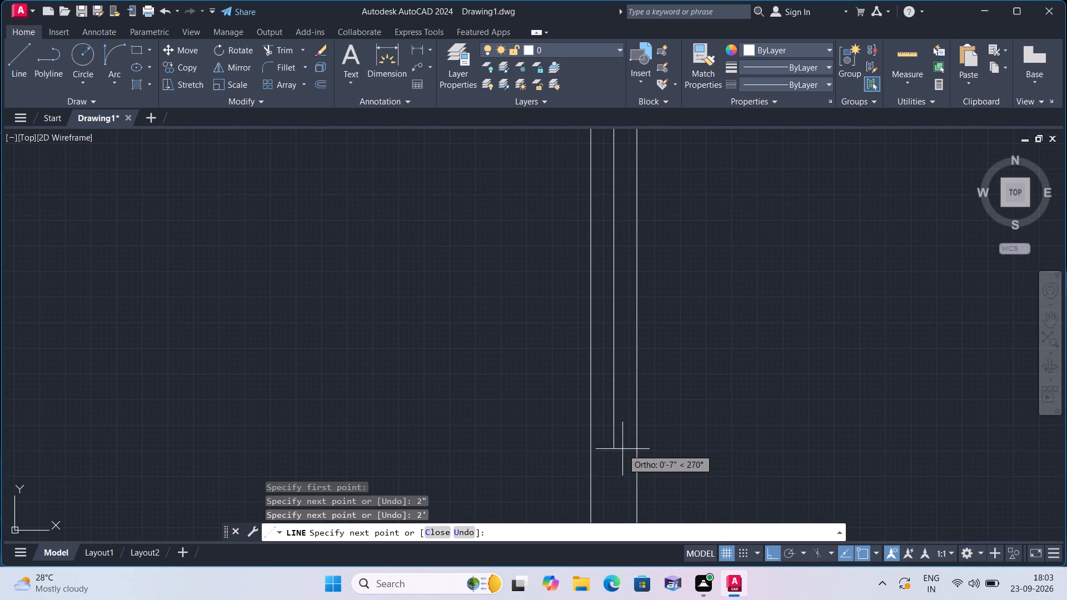
pyautogui.write('2"')
pyautogui.press('space')
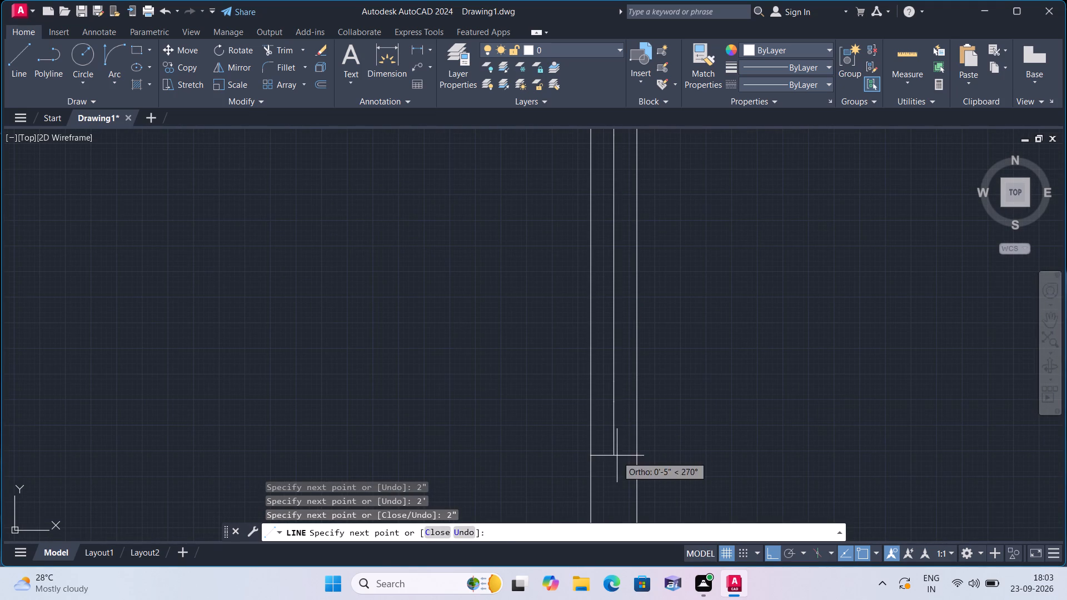
# Draw the lower jamb across the partition at the bottom end of the 2", 2', 2" segments, out to both wall faces.
pyautogui.click(640, 399)
pyautogui.press('space')
pyautogui.press('space')
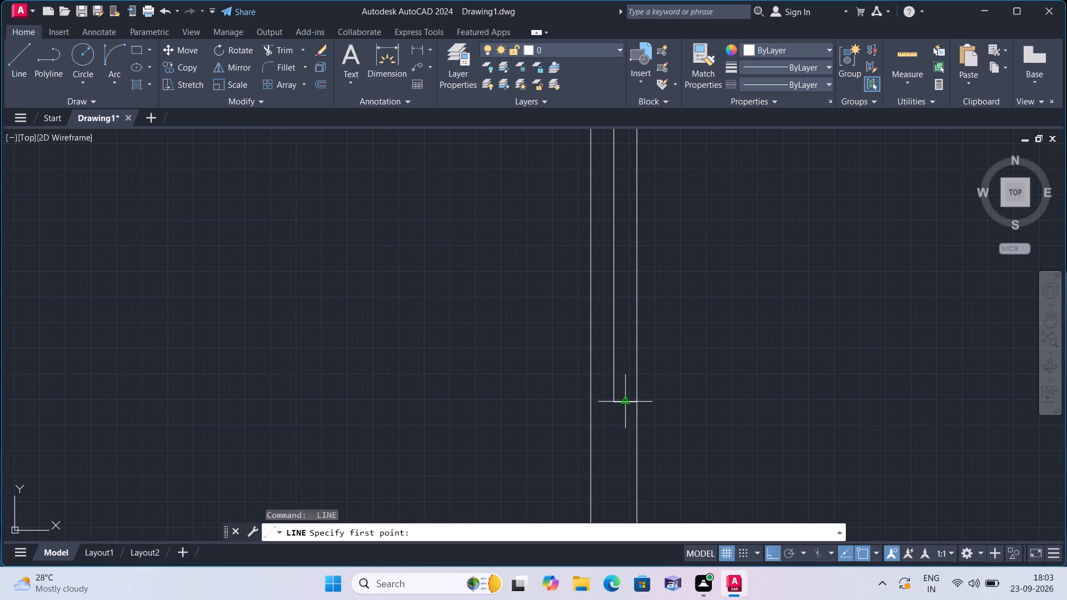
pyautogui.click(611, 401)
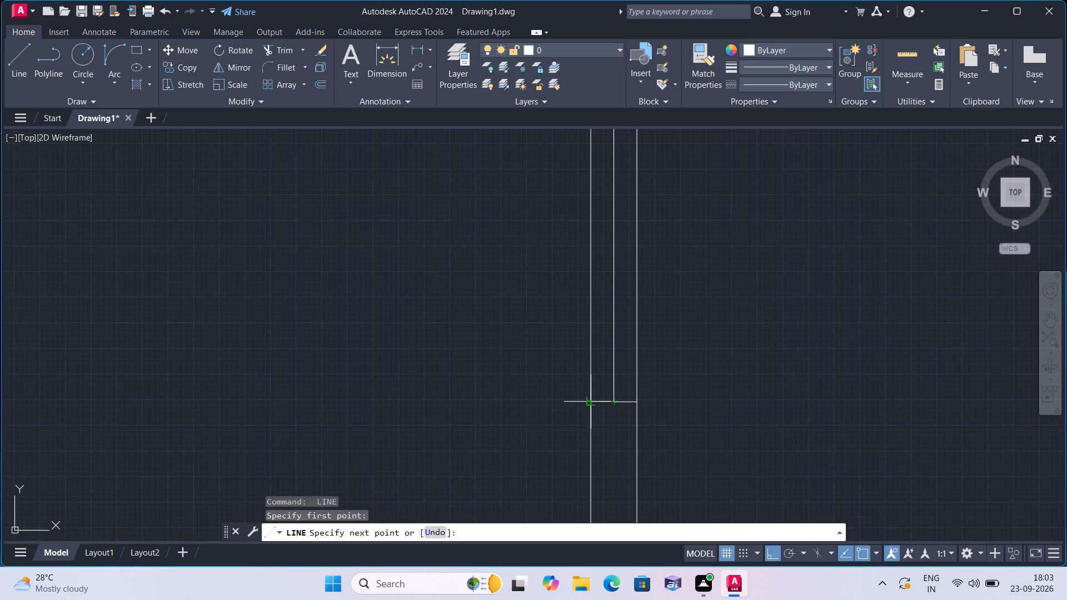
pyautogui.click(587, 400)
pyautogui.press('space')
# Erase the 2' segment between the two stubs and the 3" offset line above the small room's upper jamb.
pyautogui.scroll(-1, 597, 363)
pyautogui.click(609, 331)
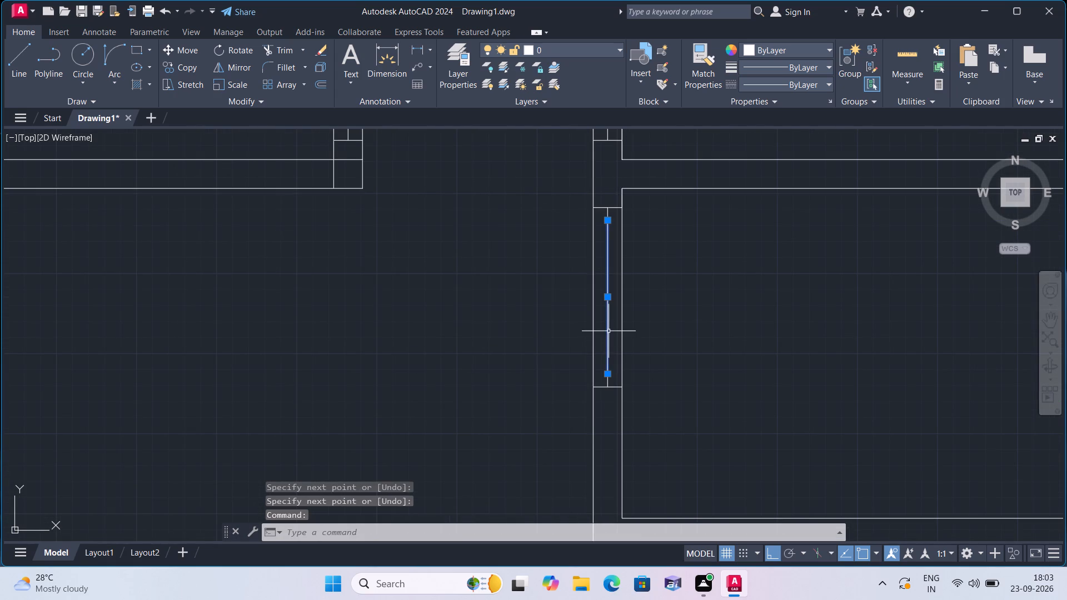
pyautogui.click(622, 193)
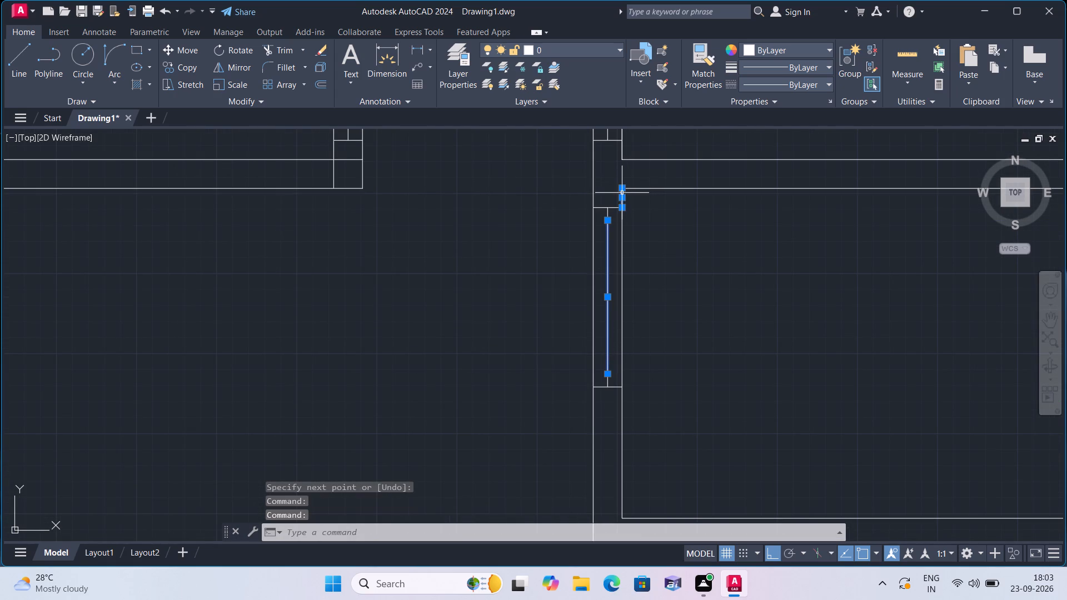
pyautogui.press('Delete')
# Draw a 2' door leaf line horizontally into the small right room from the bottom end of the upper stub.
pyautogui.write('l')
pyautogui.press('space')
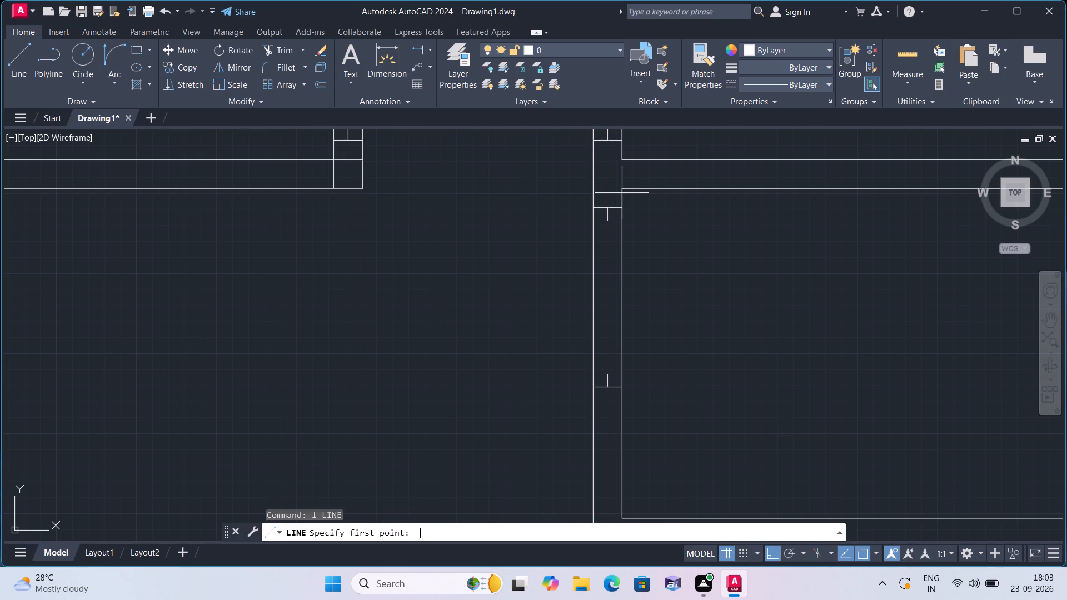
pyautogui.click(607, 221)
pyautogui.write("2'")
pyautogui.press('space')
pyautogui.press('Escape')
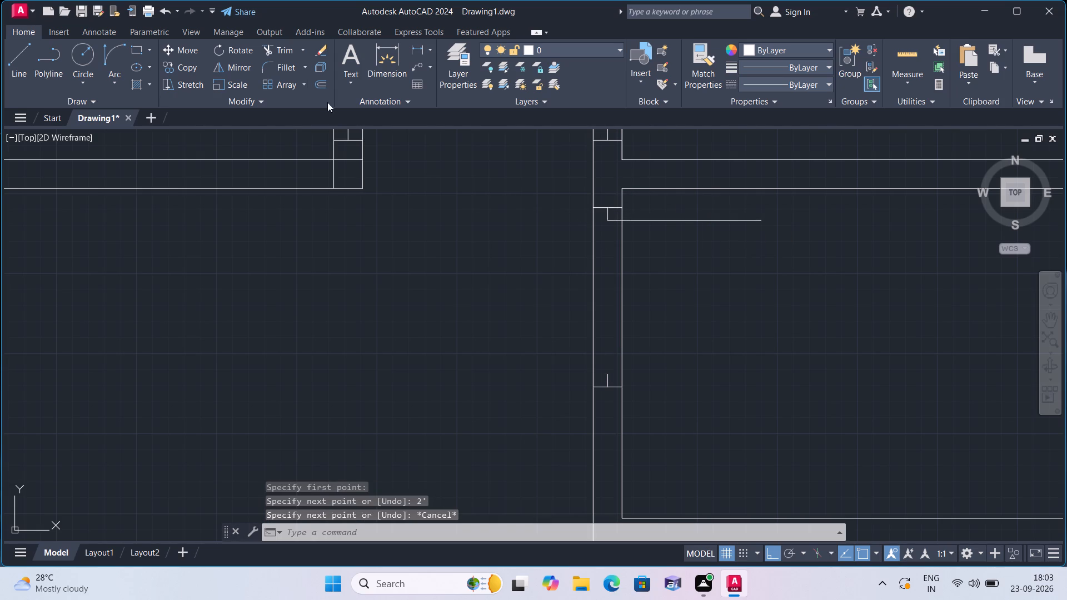
# Draw the door swing with a Start, End, Direction arc from the leaf's free end to the lower stub's end, tangent downward.
pyautogui.click(117, 87)
pyautogui.click(159, 246)
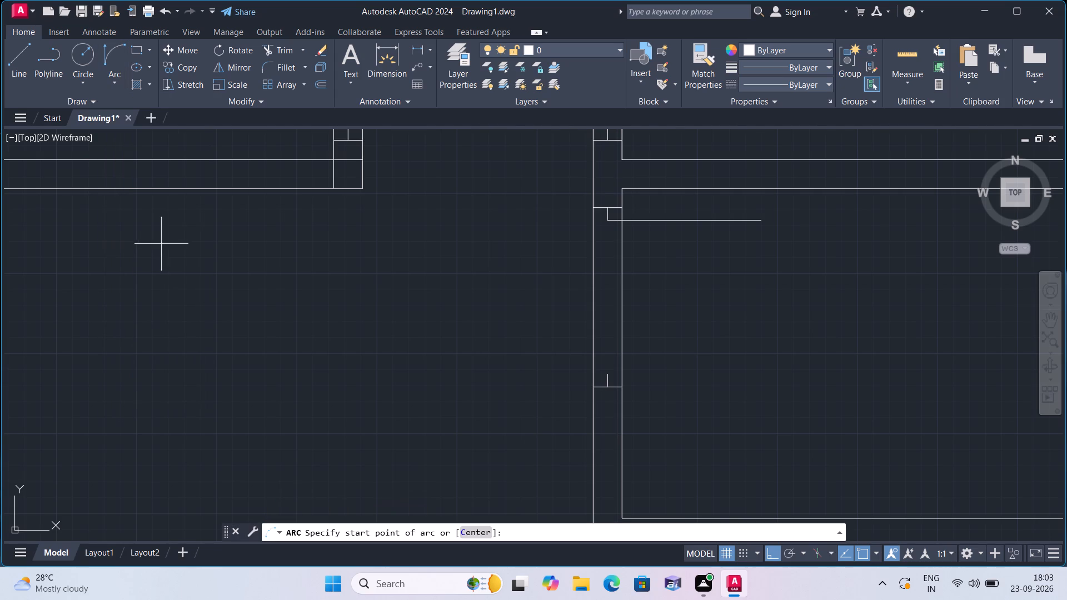
pyautogui.click(759, 220)
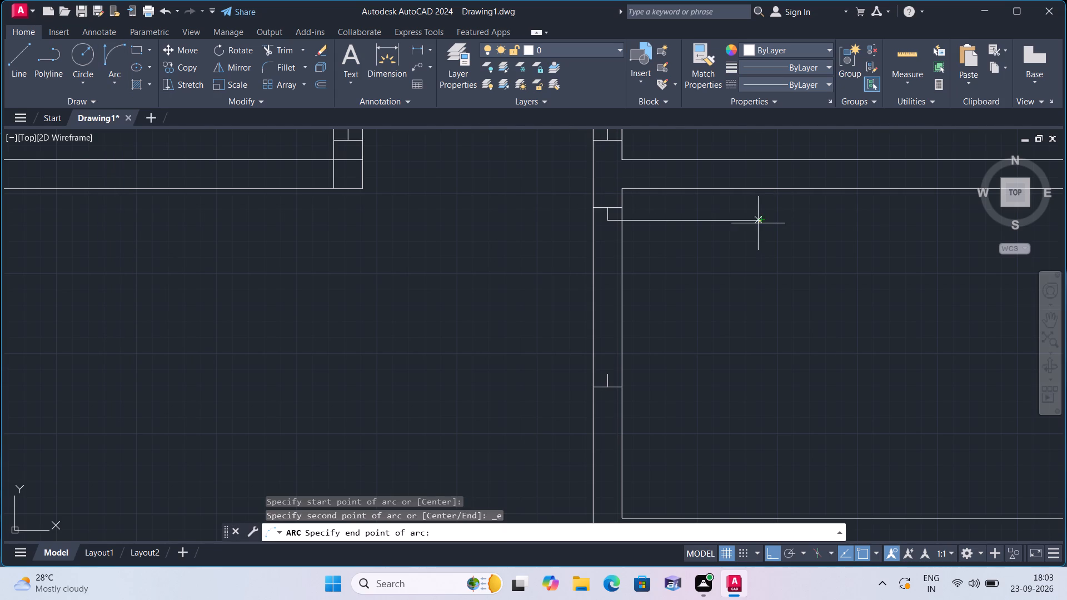
pyautogui.click(604, 373)
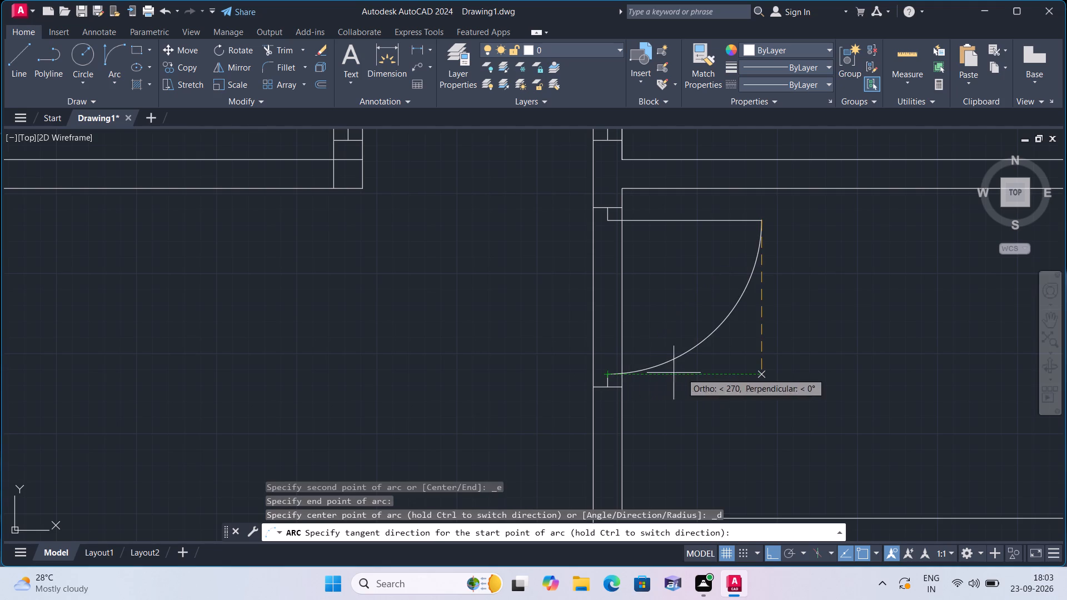
pyautogui.click(682, 373)
# Draw a line 3" down from the upper-left corner of the large room below and across the partition as its upper jamb.
pyautogui.scroll(-2, 639, 315)
pyautogui.moveTo(643, 307); pyautogui.dragTo(591, 226, button='middle')
pyautogui.scroll(-1, 609, 262)
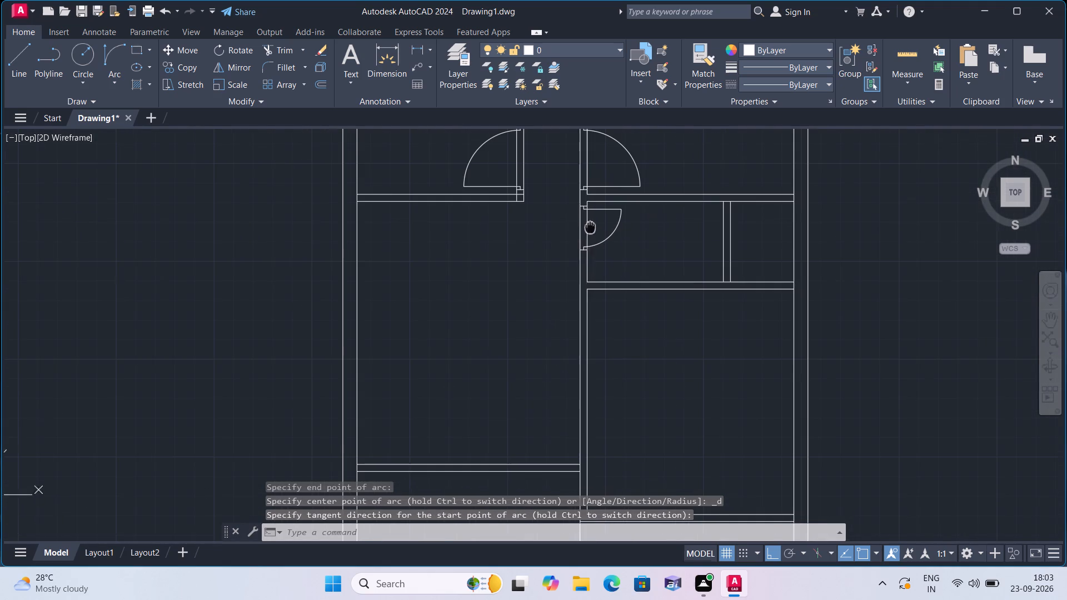
pyautogui.press('l')
pyautogui.press('space')
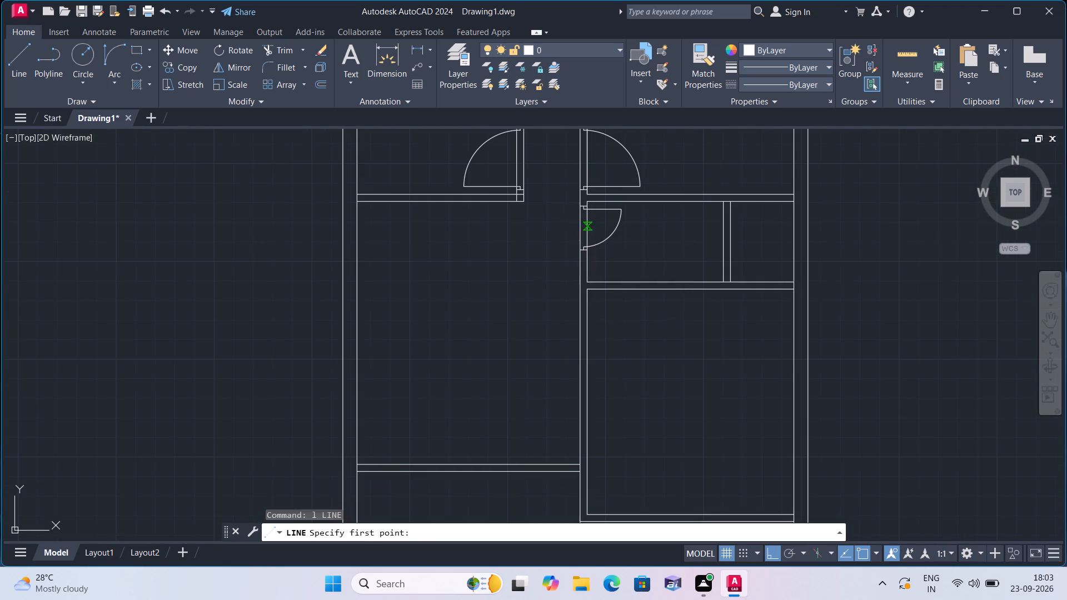
pyautogui.scroll(2, 591, 305)
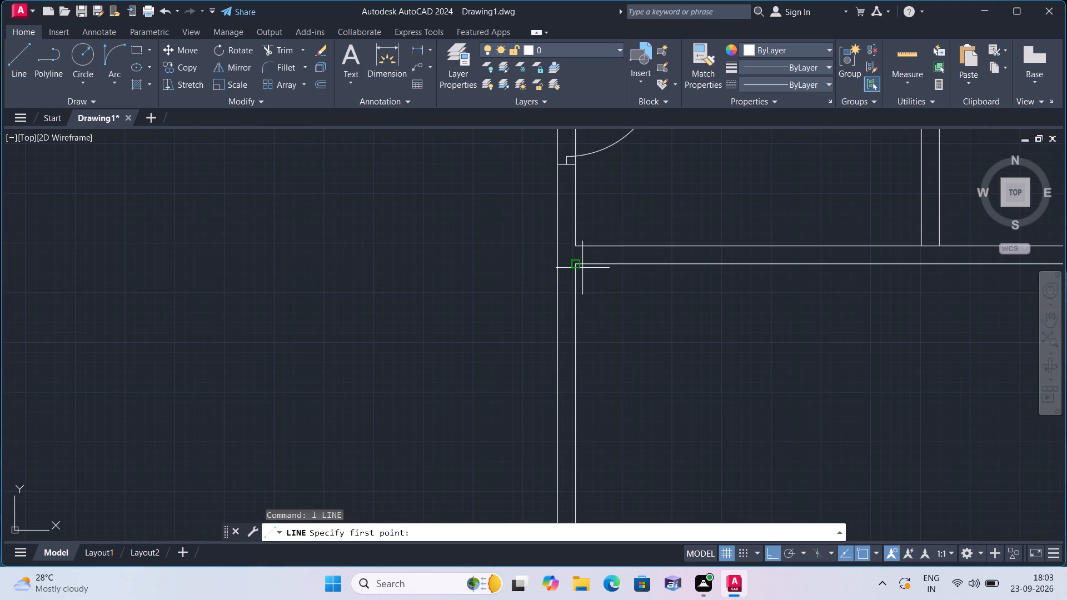
pyautogui.click(576, 264)
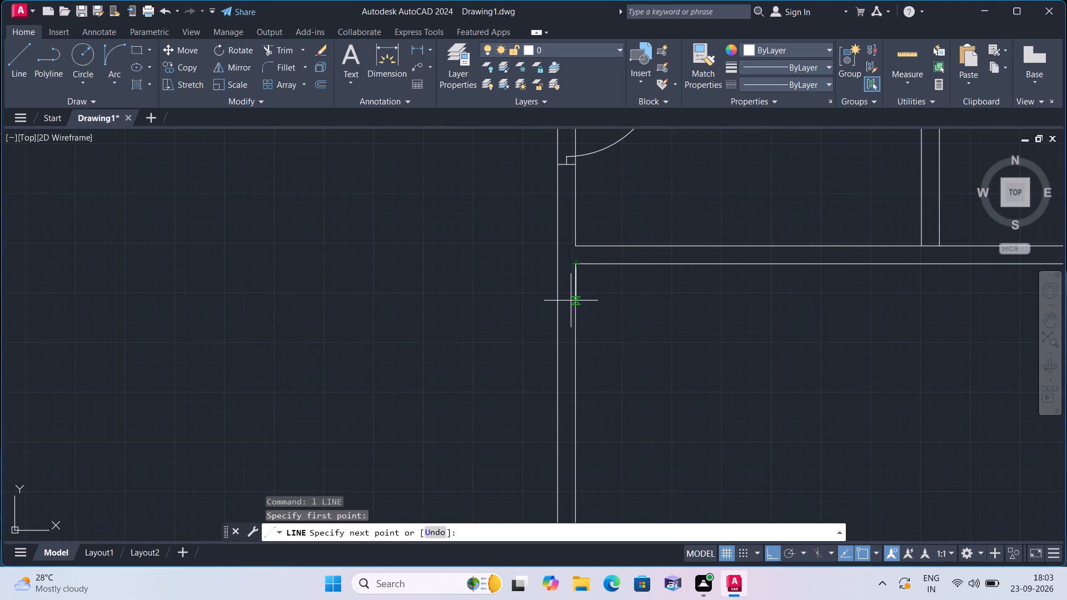
pyautogui.press('3')
pyautogui.hotkey('shift', '"')
pyautogui.press('space')
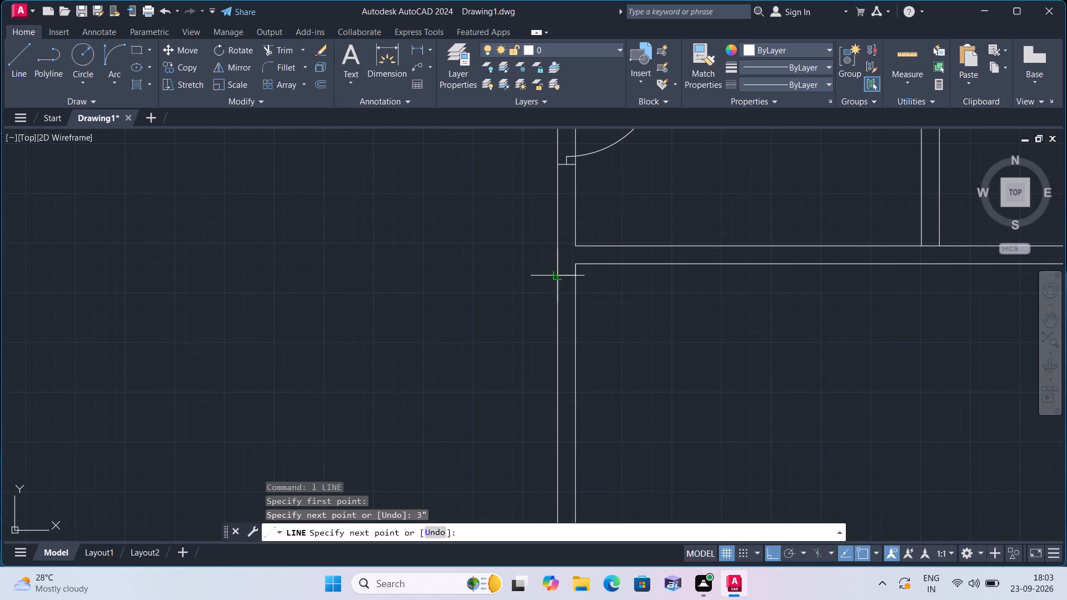
pyautogui.click(558, 276)
pyautogui.press('space')
# Draw connected 2", 3' and 2" line segments straight down from the midpoint of the large room's upper jamb.
pyautogui.press('space')
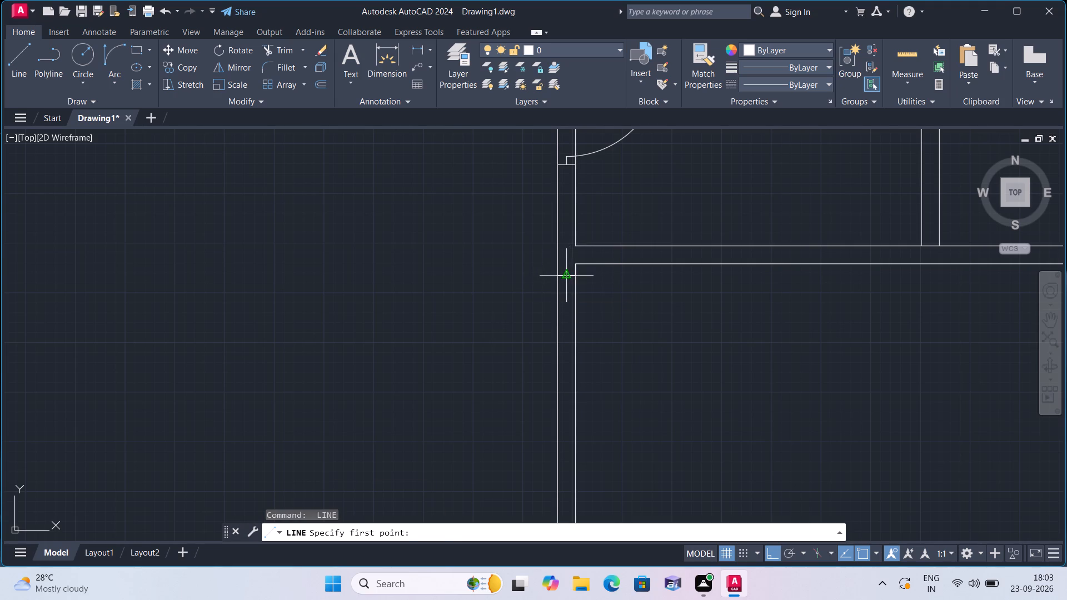
pyautogui.click(570, 274)
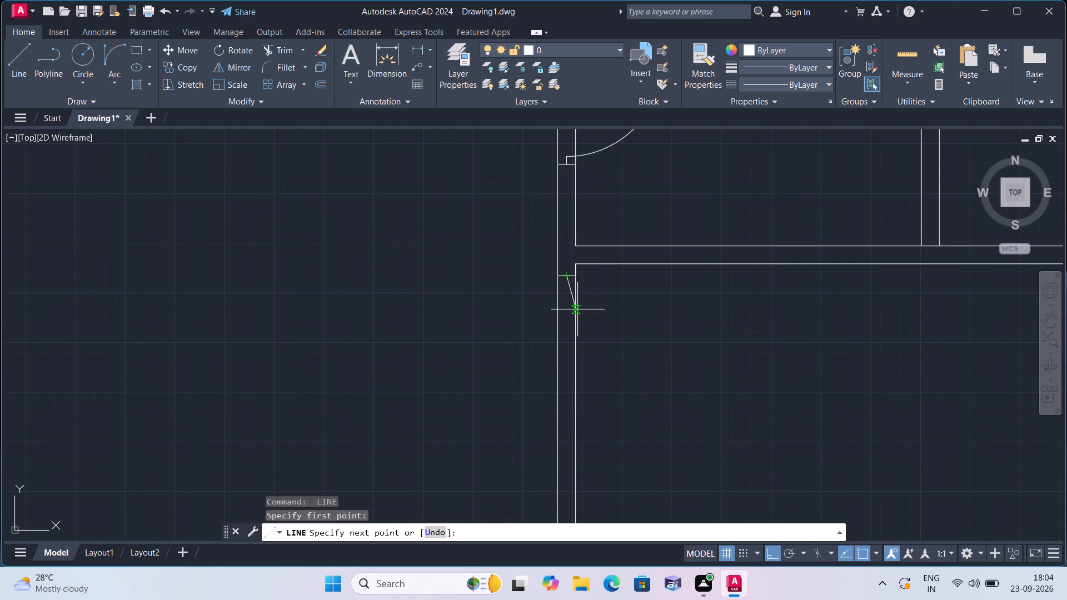
pyautogui.press('2')
pyautogui.hotkey('shift', '"')
pyautogui.scroll(1, 580, 309)
pyautogui.press('space')
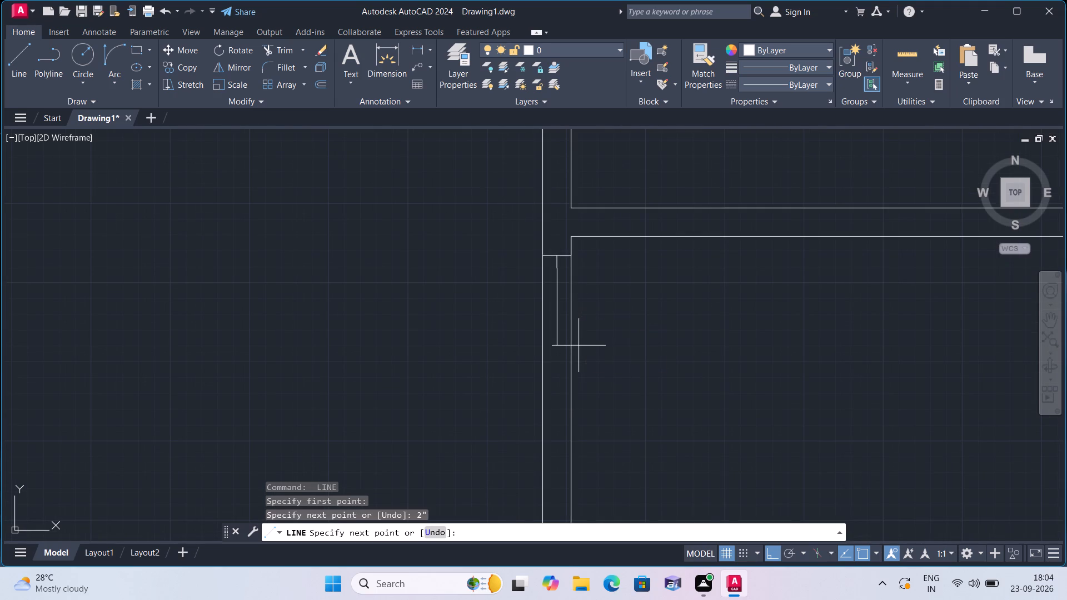
pyautogui.write("3'")
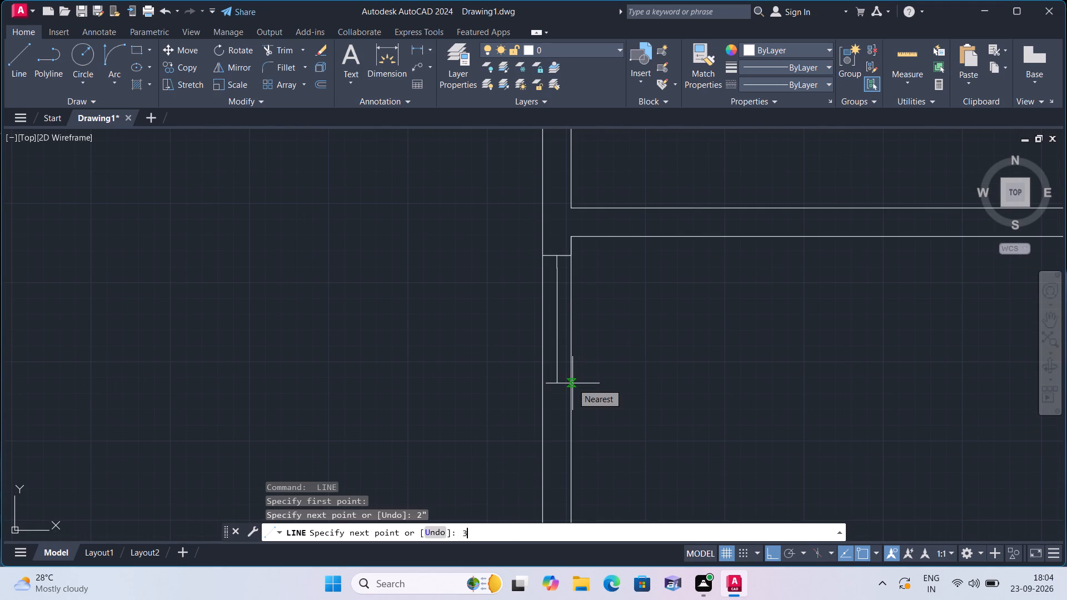
pyautogui.press('space')
pyautogui.moveTo(565, 433); pyautogui.dragTo(614, 248, button='middle')
pyautogui.scroll(-1, 586, 313)
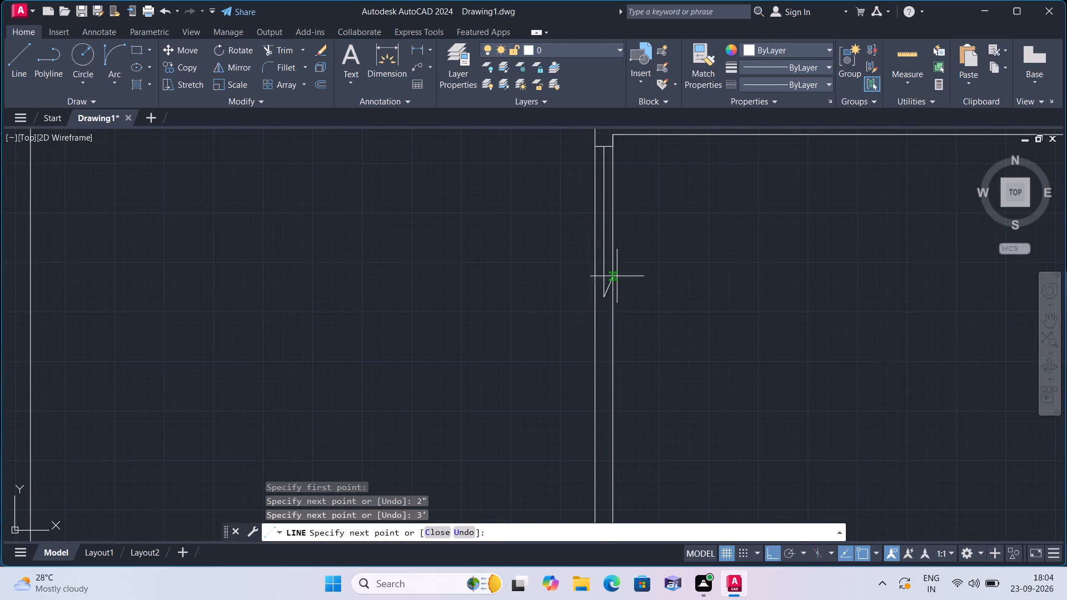
pyautogui.write('2"')
pyautogui.press('space')
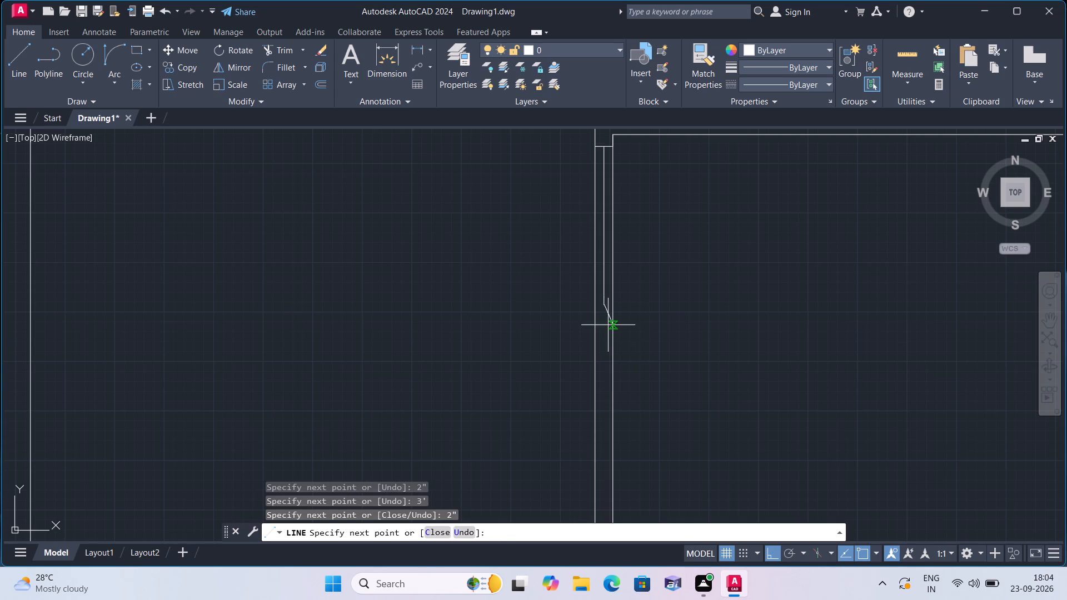
# Draw the lower jamb across the partition at the bottom end of the 2", 3', 2" segments, out to both wall faces.
pyautogui.scroll(1, 606, 305)
pyautogui.click(611, 304)
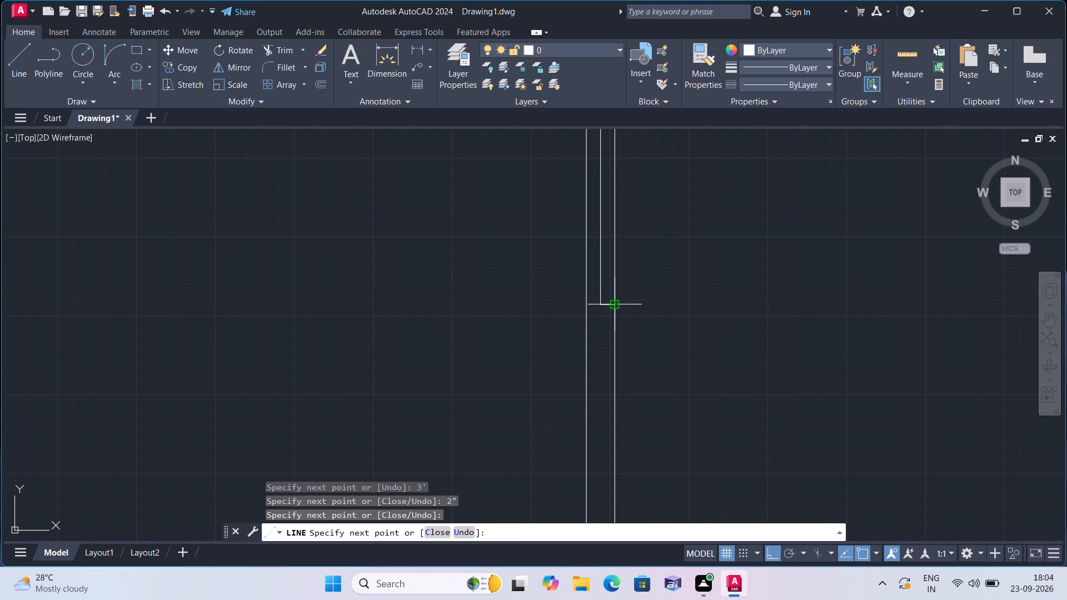
pyautogui.press('space')
pyautogui.press('space')
pyautogui.click(599, 307)
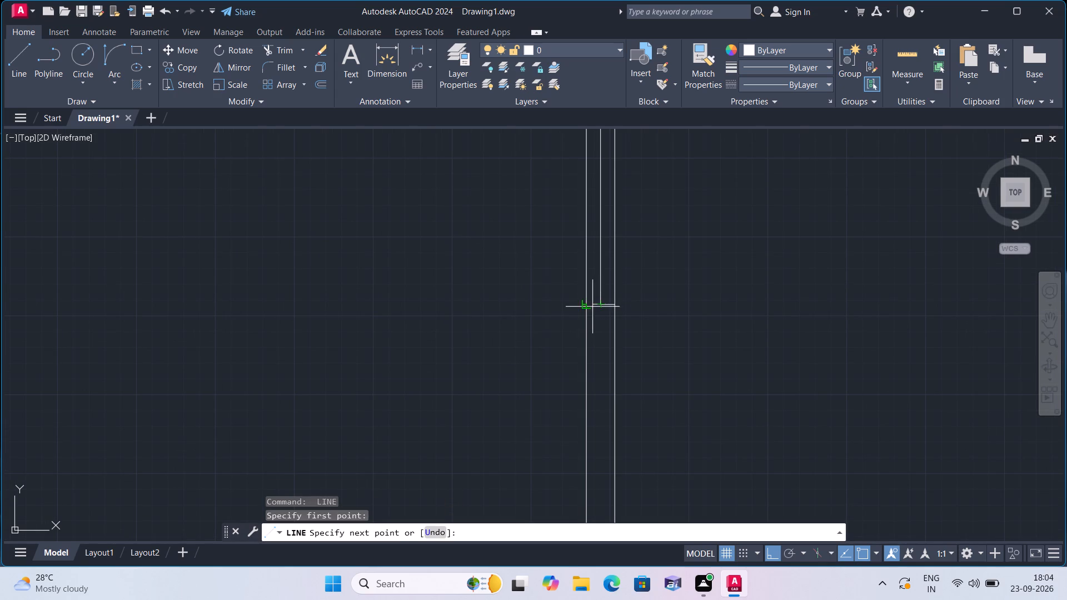
pyautogui.click(587, 304)
pyautogui.press('space')
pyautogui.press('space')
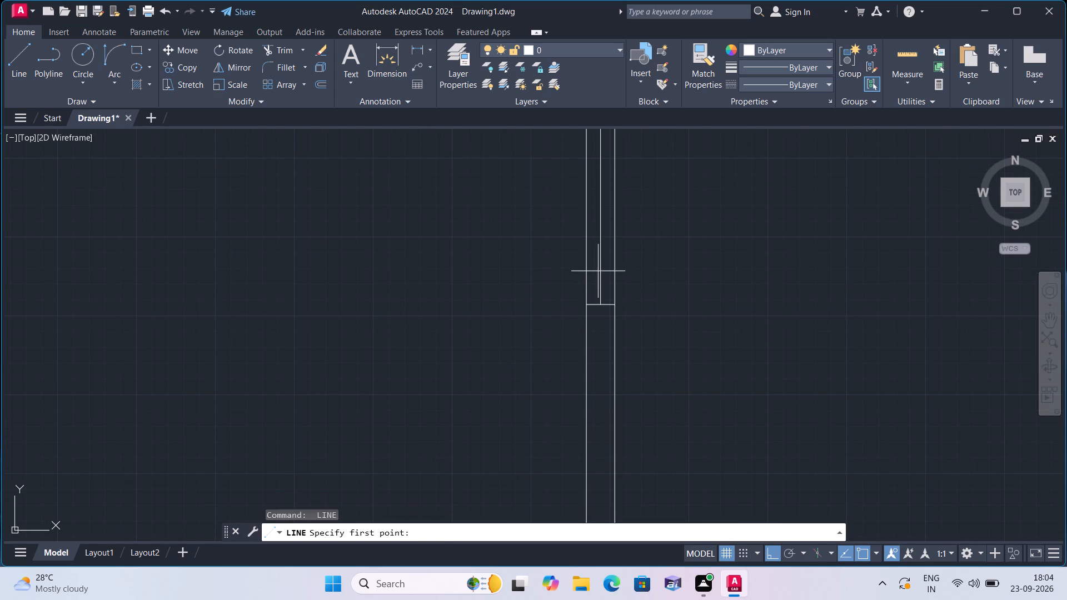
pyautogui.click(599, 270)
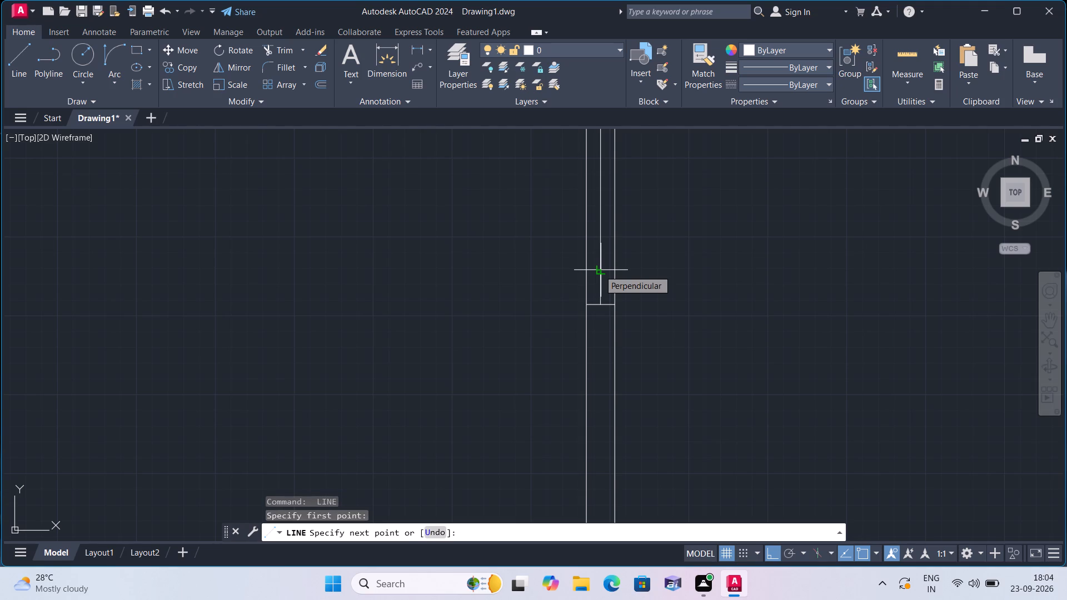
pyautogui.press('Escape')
# Erase the 3' segment between the two stubs and the 3" offset line above the large room's upper jamb.
pyautogui.click(599, 270)
pyautogui.moveTo(599, 270); pyautogui.dragTo(615, 440, button='middle')
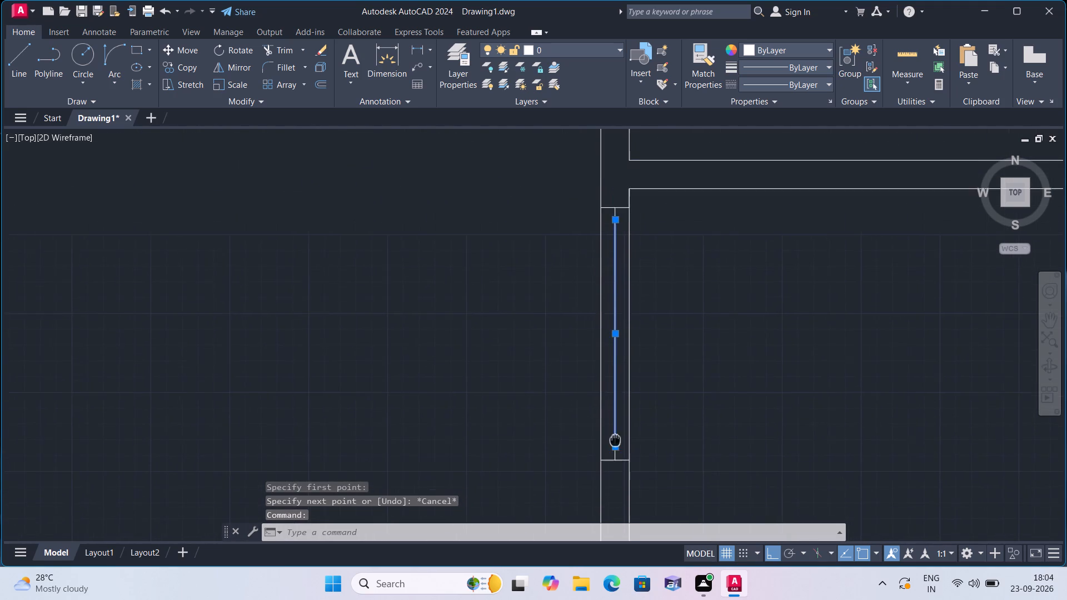
pyautogui.click(629, 210)
pyautogui.press('Delete')
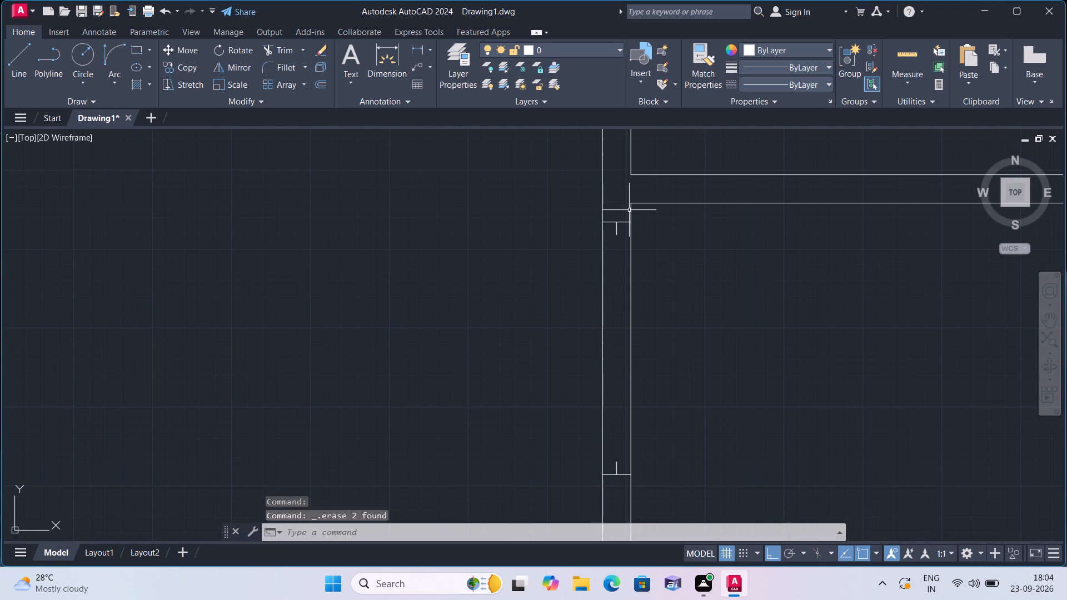
# Draw a 3' door leaf line horizontally into the large right room from the bottom end of the upper stub.
pyautogui.write('l')
pyautogui.press('space')
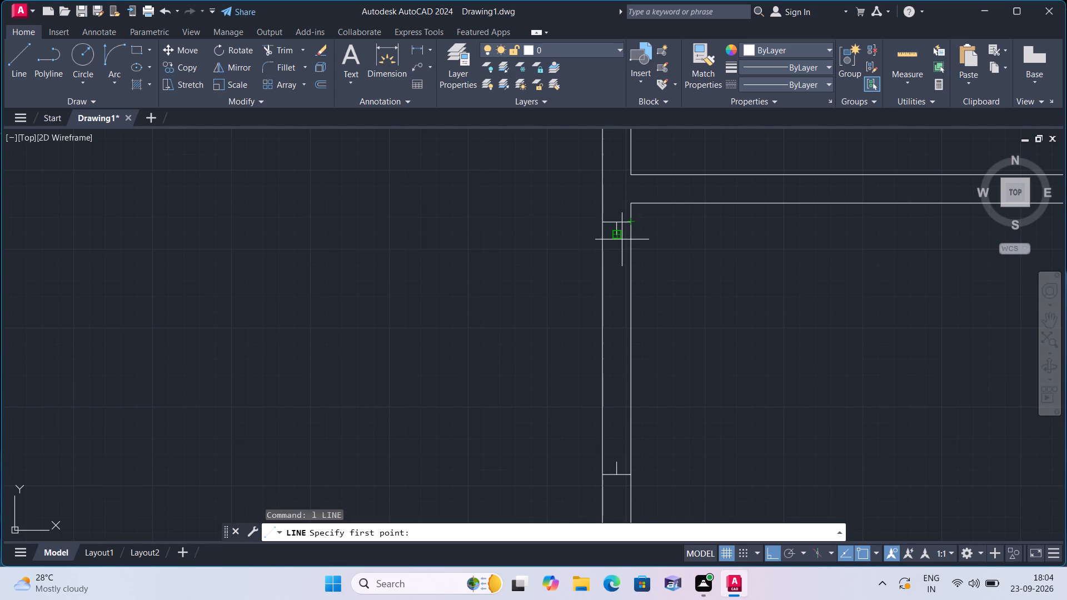
pyautogui.click(621, 235)
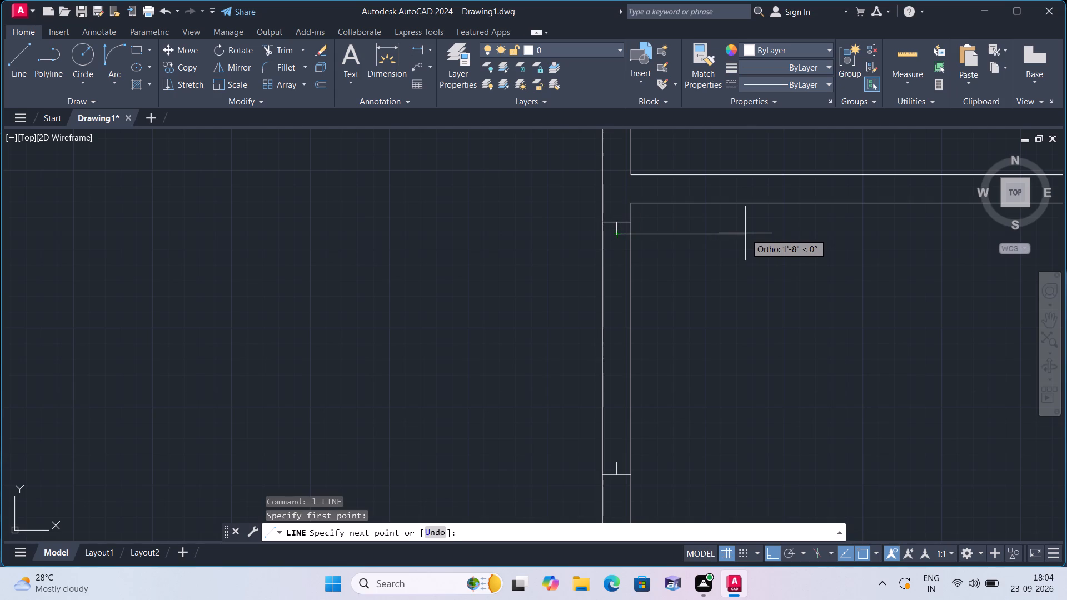
pyautogui.write("3'")
pyautogui.press('space')
pyautogui.press('Escape')
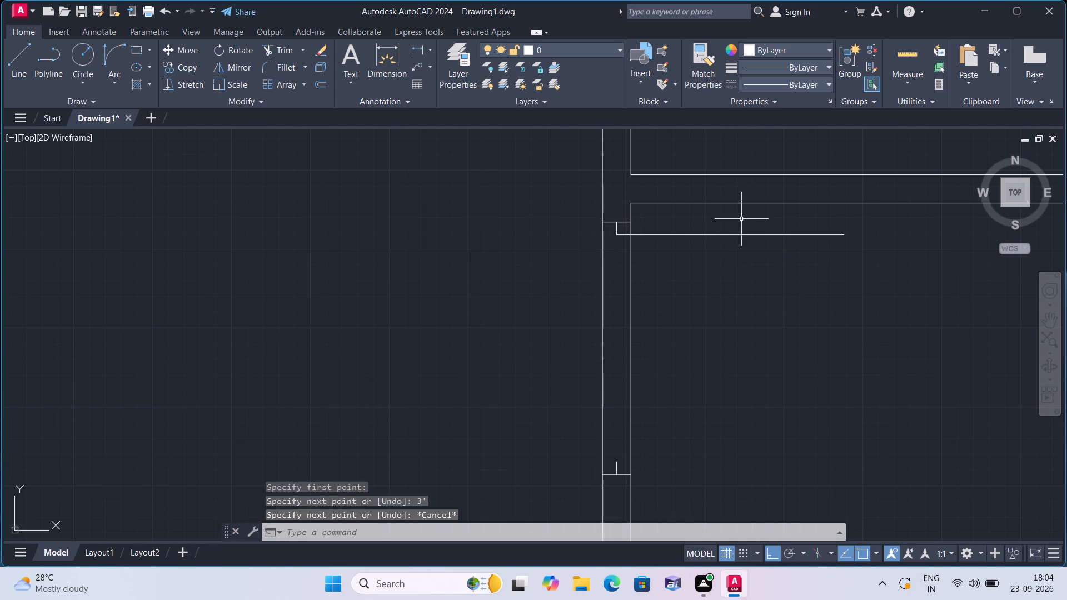
# Draw the large right room's door swing with a Start, End, Direction arc from the leaf's free end to the lower stub.
pyautogui.click(114, 82)
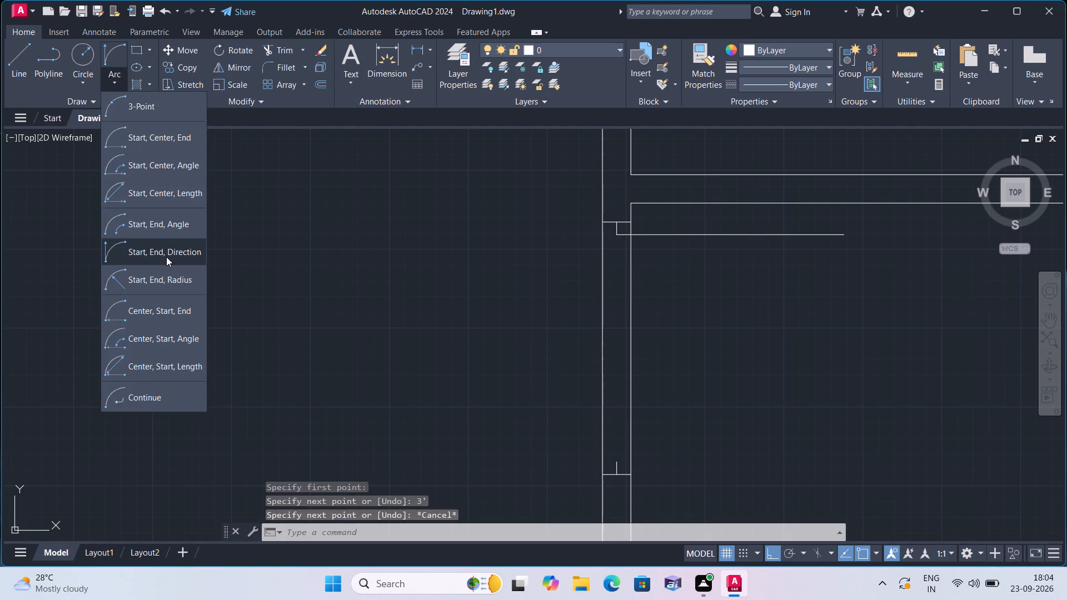
pyautogui.click(167, 253)
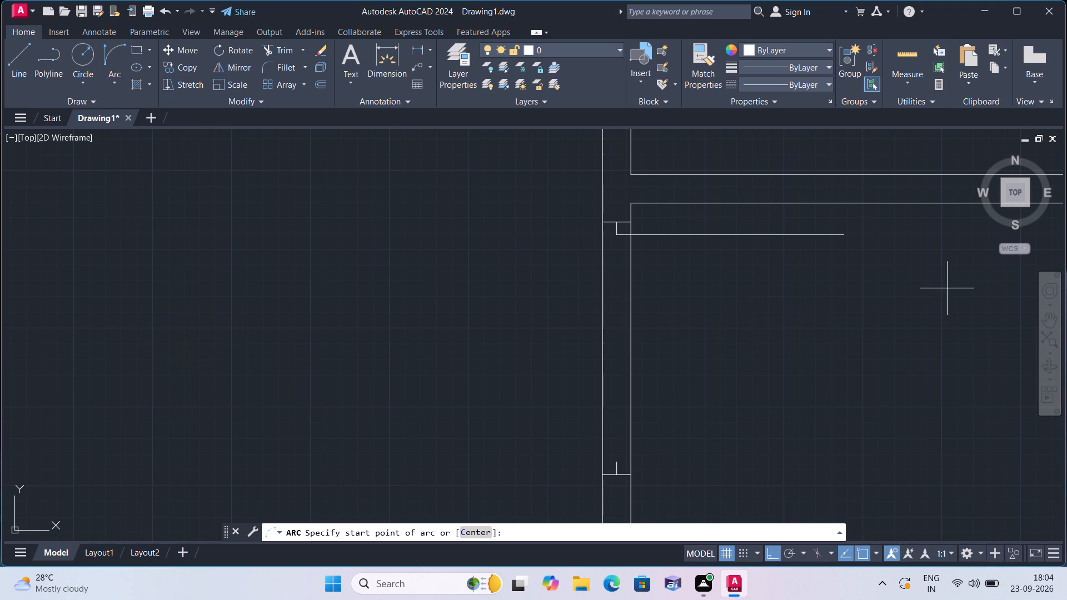
pyautogui.click(840, 234)
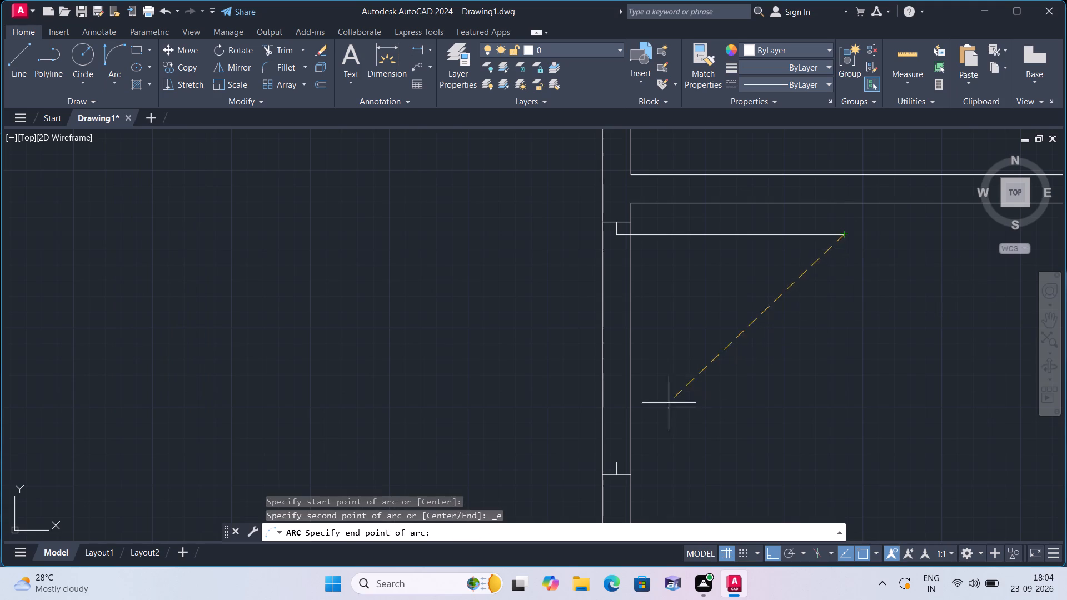
pyautogui.scroll(1, 623, 429)
pyautogui.click(612, 480)
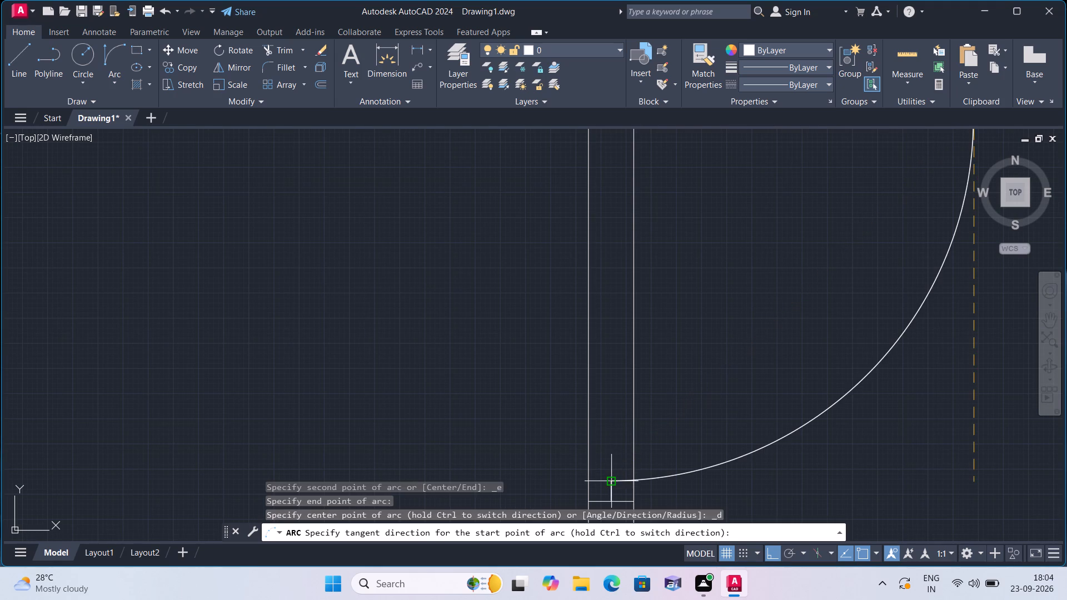
pyautogui.click(797, 446)
pyautogui.scroll(-3, 797, 443)
pyautogui.press('Escape')
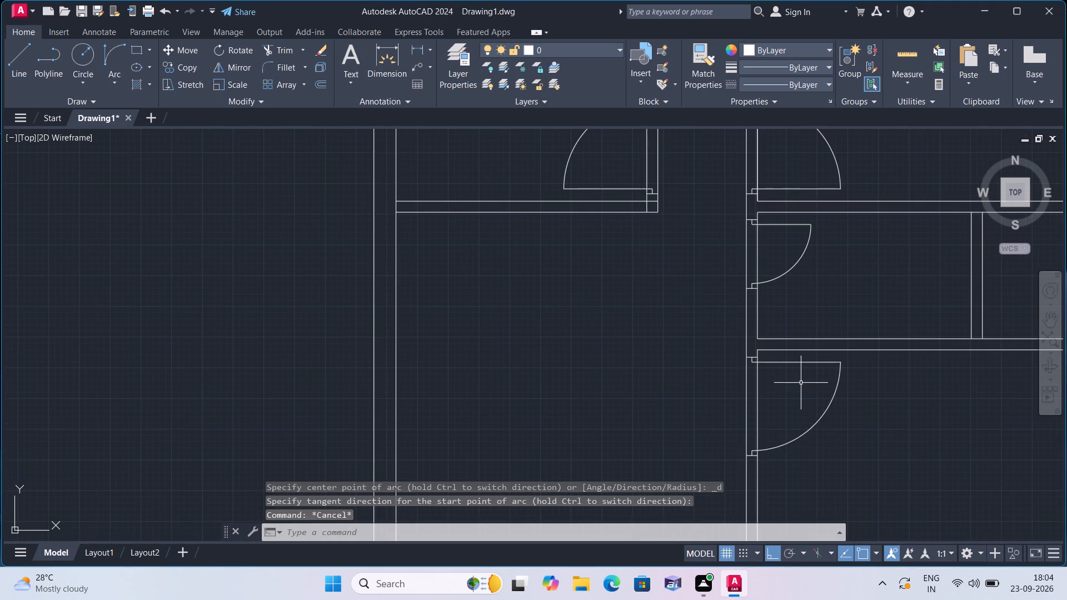
# Examine the floor plan's rooms, partitions and existing doors down to the horizontal partition above the lower-left room.
pyautogui.scroll(-3, 797, 378)
pyautogui.moveTo(688, 390); pyautogui.dragTo(686, 348, button='middle')
pyautogui.scroll(-1, 685, 349)
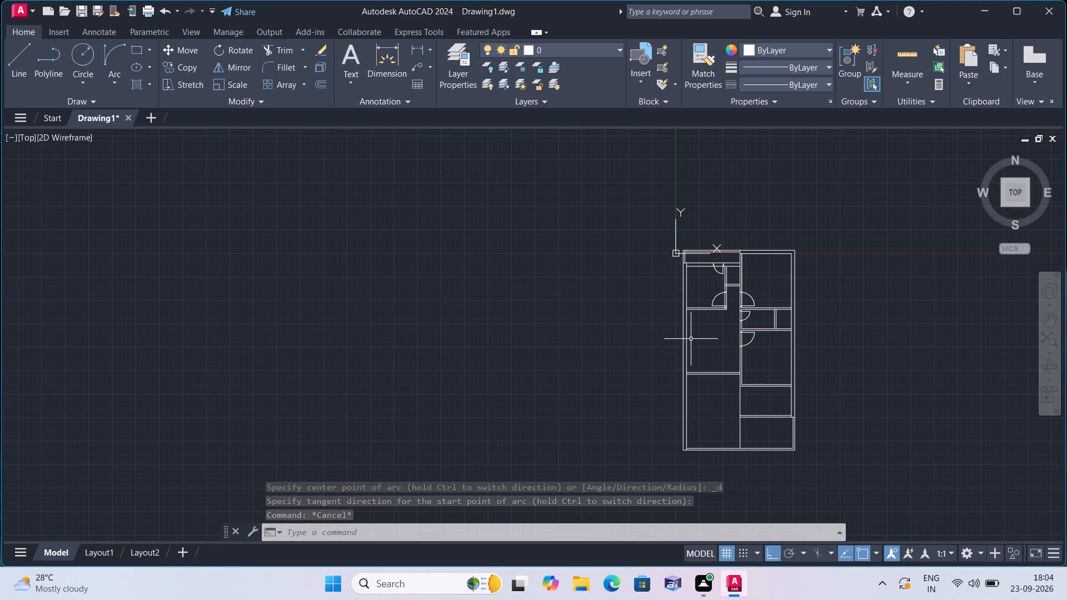
pyautogui.scroll(1, 653, 262)
pyautogui.scroll(2, 724, 261)
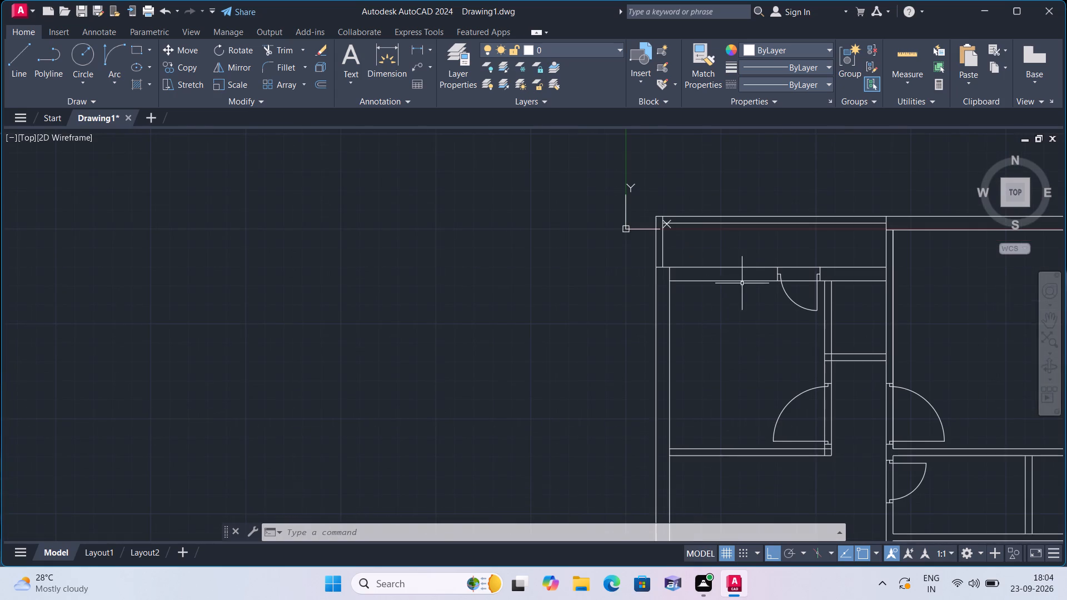
pyautogui.moveTo(742, 283); pyautogui.dragTo(497, 303, button='middle')
pyautogui.scroll(1, 506, 303)
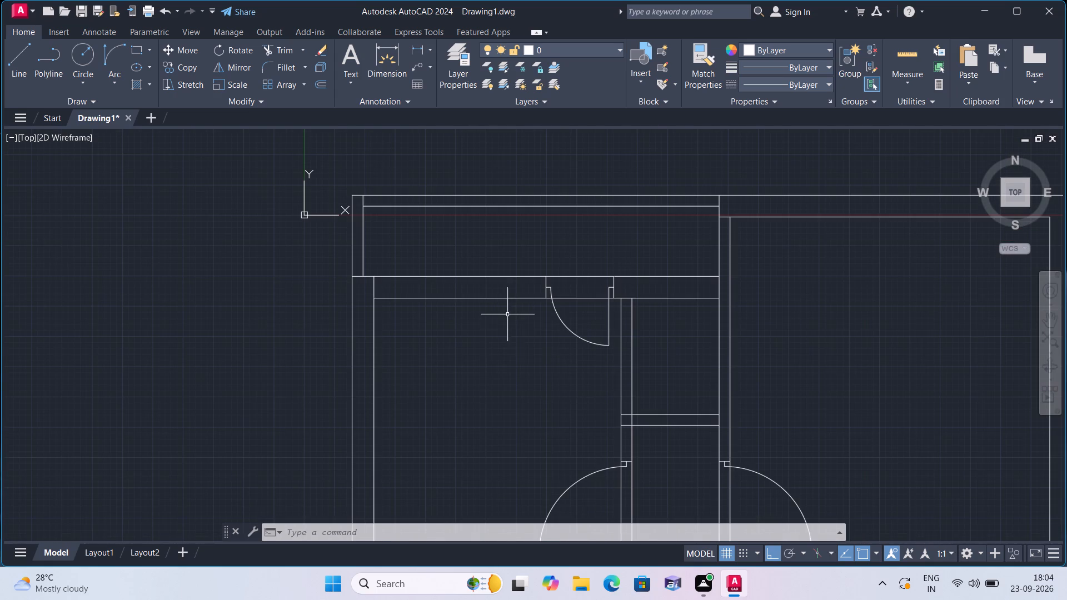
pyautogui.moveTo(541, 382); pyautogui.dragTo(489, 246, button='middle')
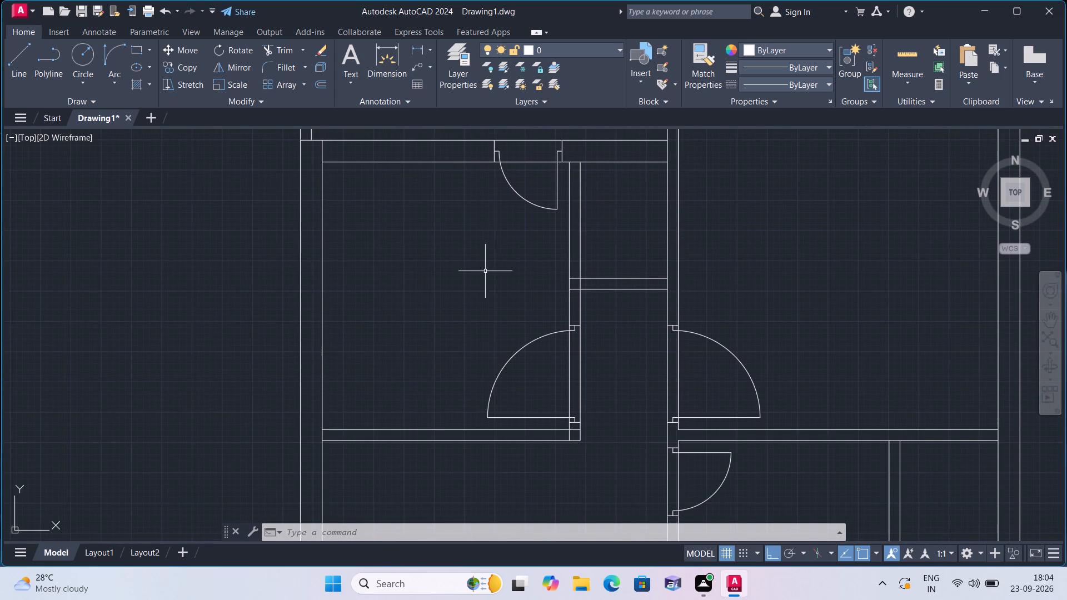
pyautogui.scroll(-1, 493, 303)
pyautogui.moveTo(589, 412); pyautogui.dragTo(560, 267, button='middle')
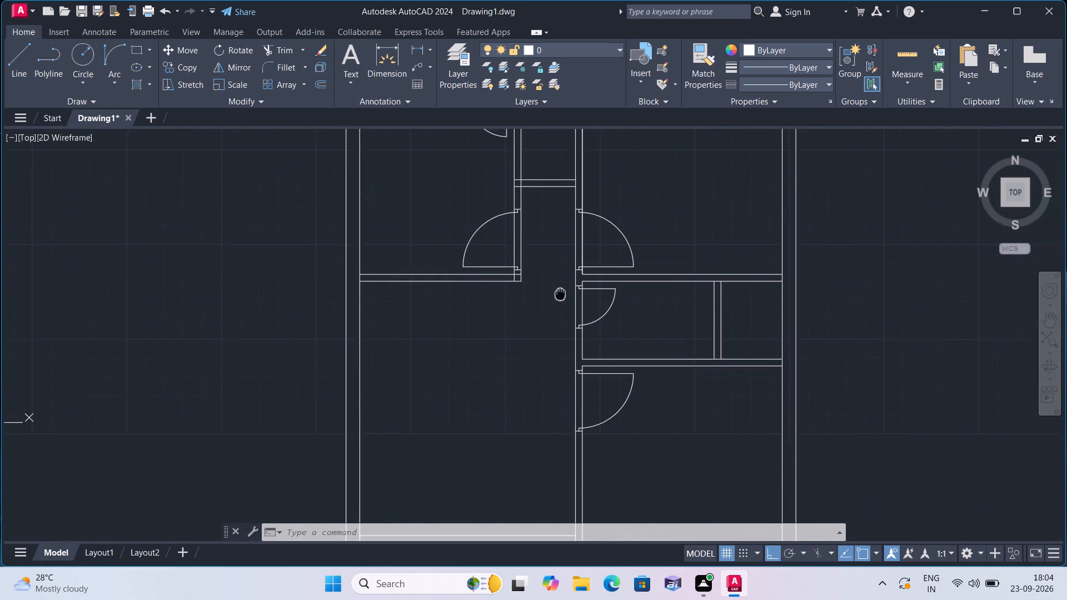
pyautogui.moveTo(560, 267); pyautogui.dragTo(562, 254, button='middle')
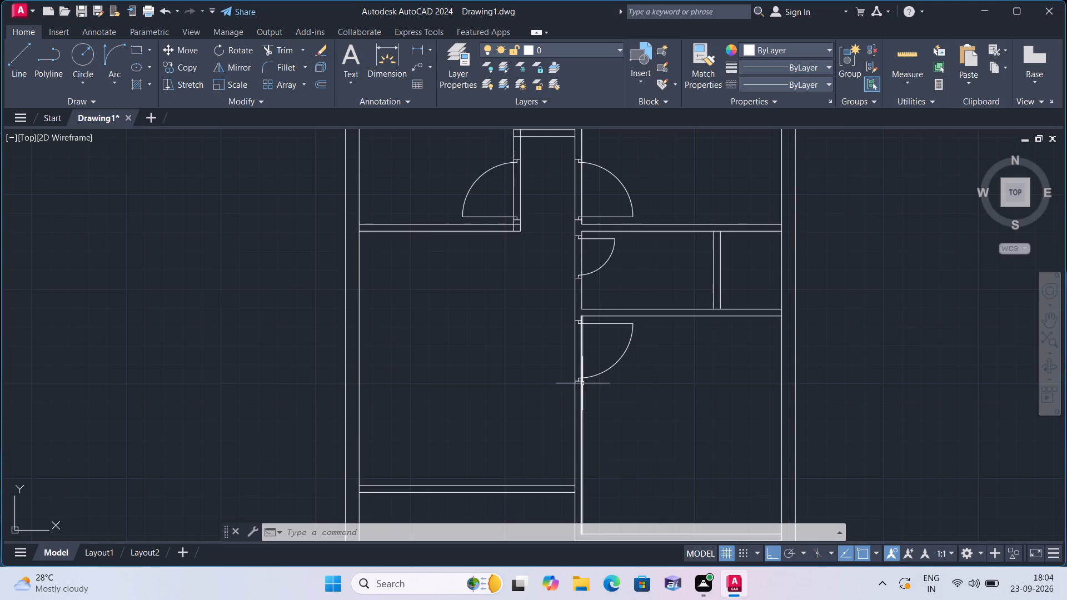
pyautogui.moveTo(582, 383); pyautogui.dragTo(597, 301, button='middle')
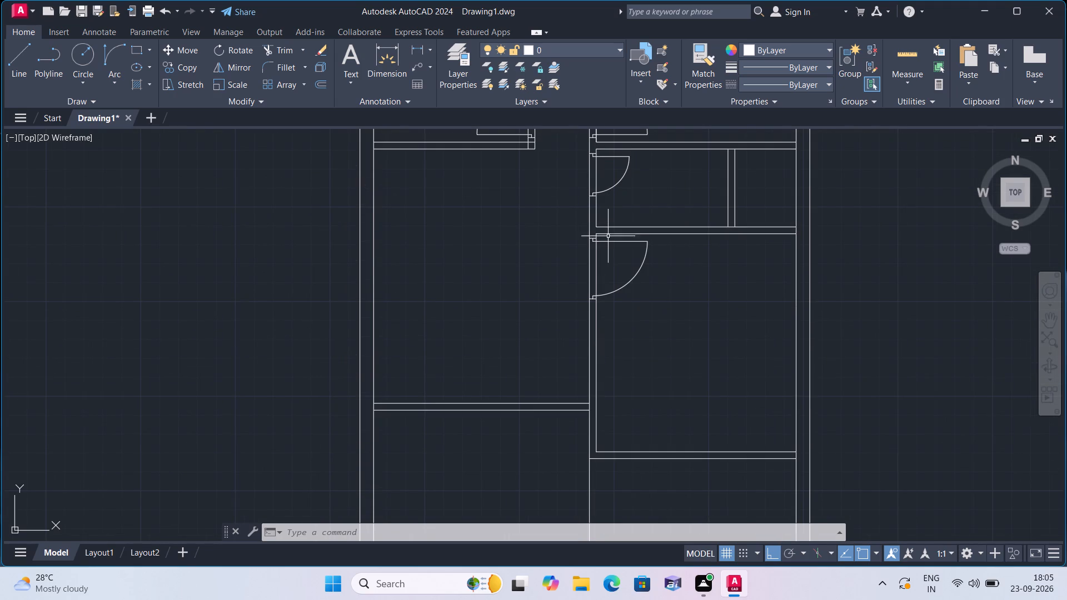
pyautogui.moveTo(571, 390); pyautogui.dragTo(587, 257, button='middle')
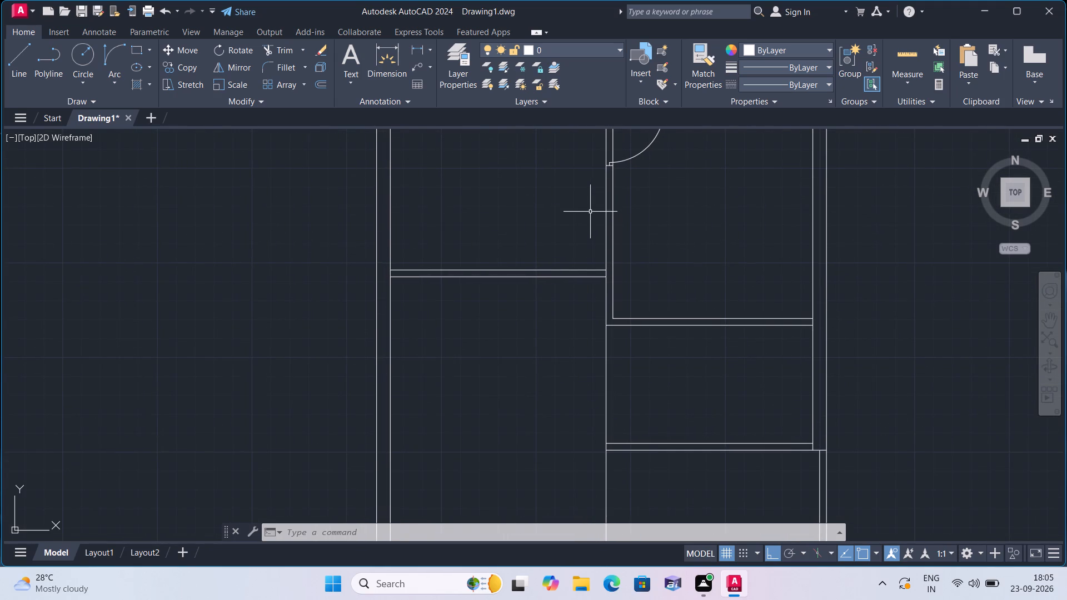
pyautogui.scroll(-2, 603, 283)
pyautogui.scroll(1, 601, 284)
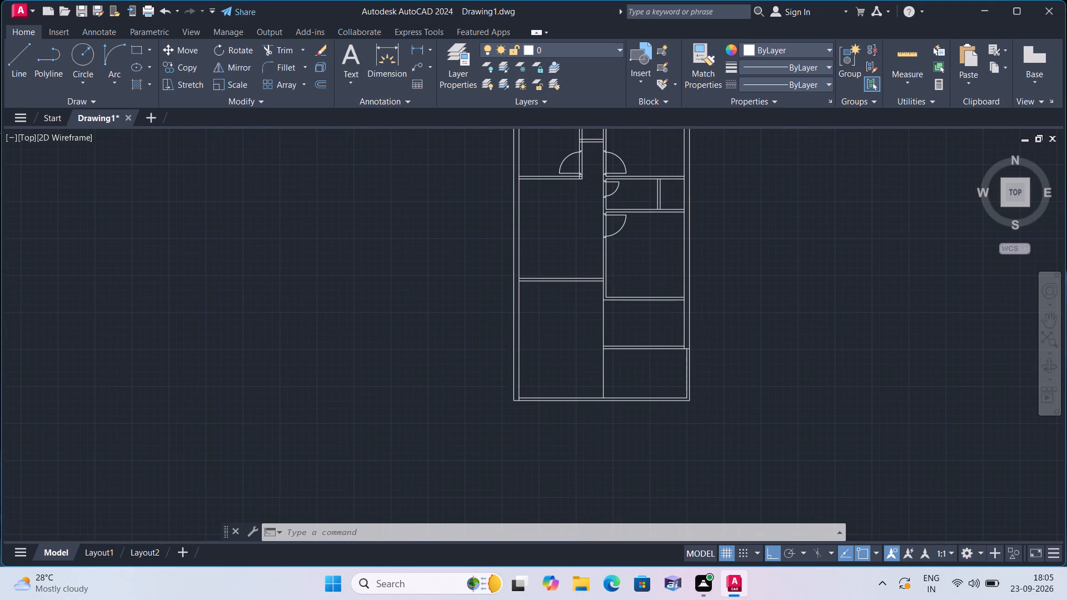
pyautogui.scroll(2, 601, 284)
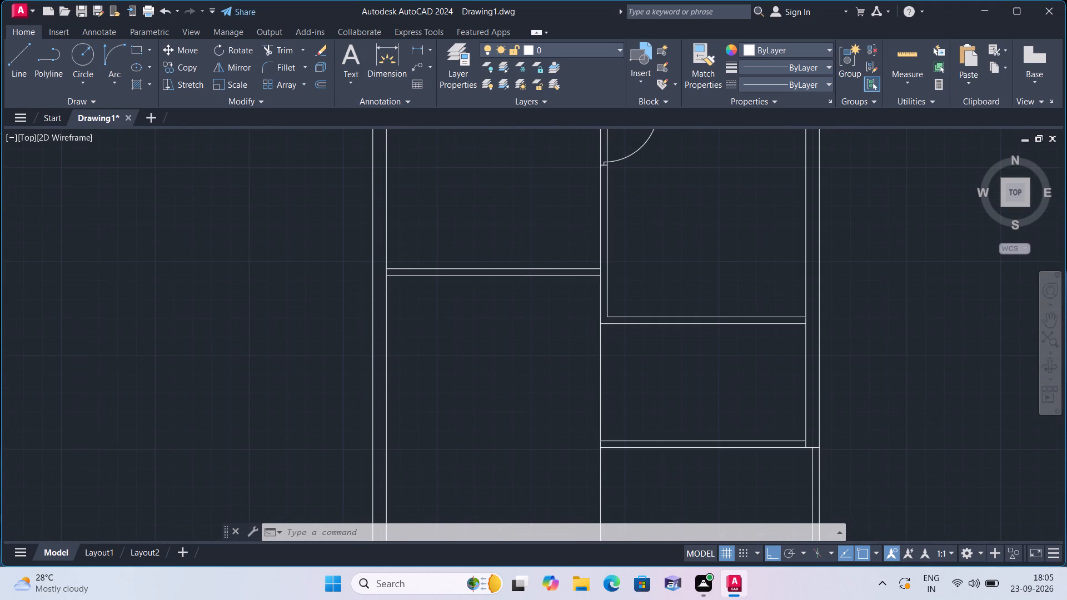
# Draw a 3" line left along the lower-left room's upper partition from its right-hand corner, continuing down as a jamb to the opposite face.
pyautogui.write('l')
pyautogui.press('space')
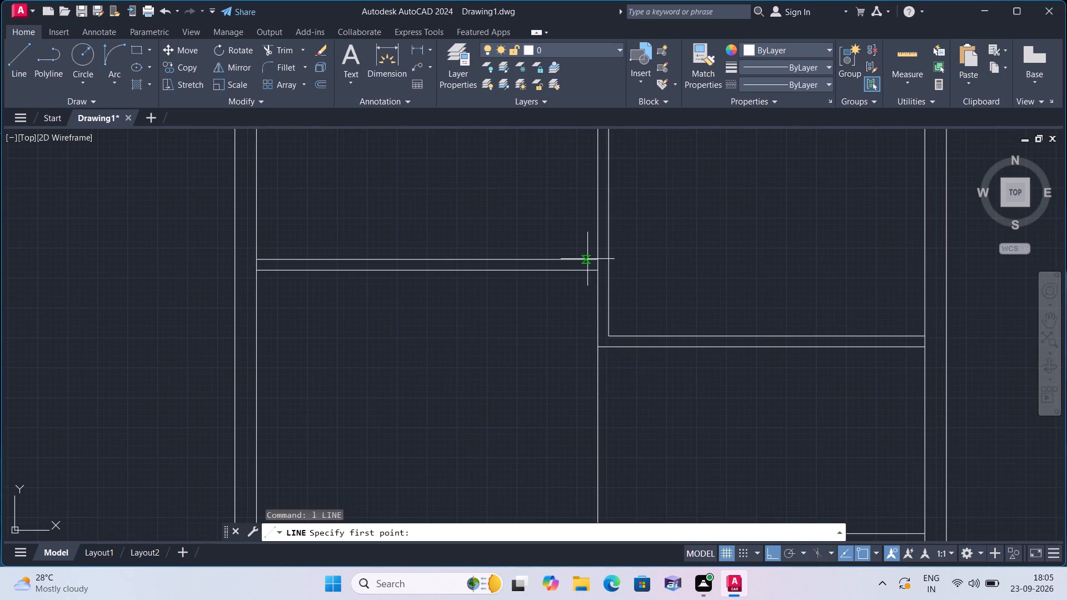
pyautogui.scroll(2, 589, 256)
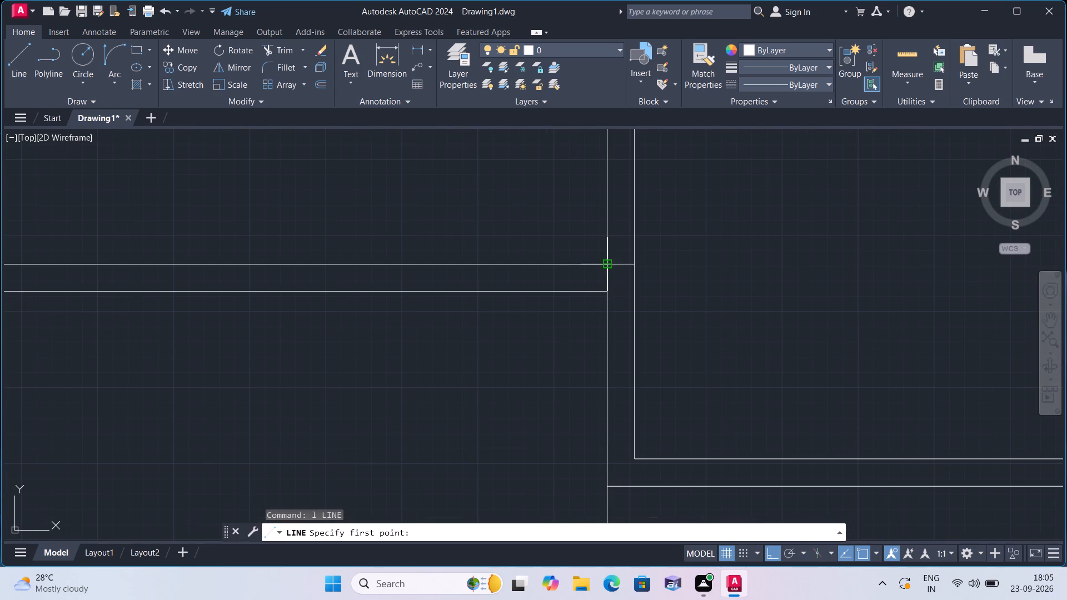
pyautogui.click(611, 263)
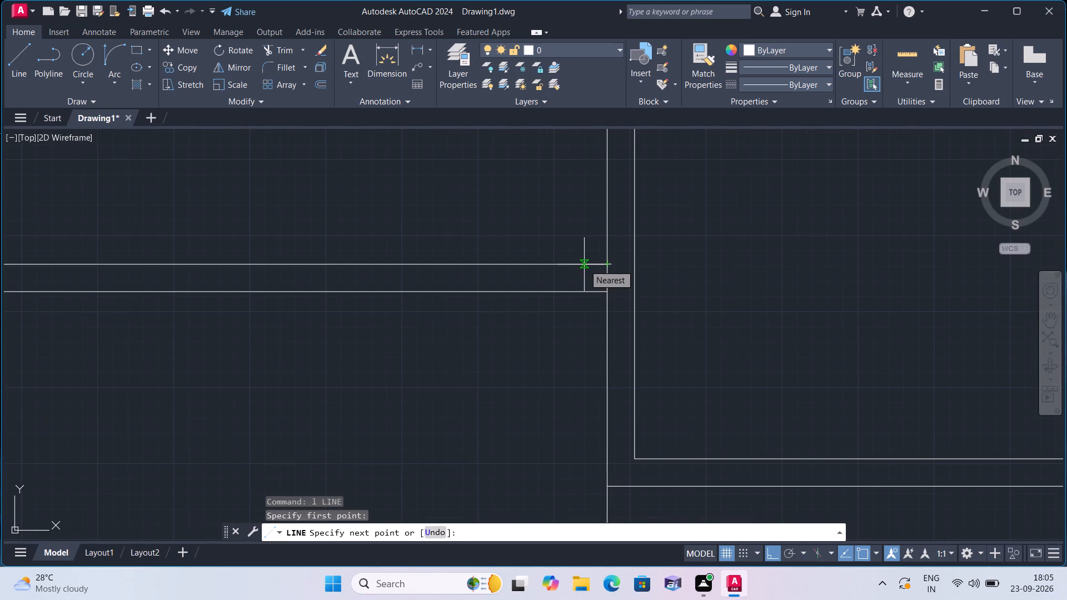
pyautogui.write('3"')
pyautogui.press('space')
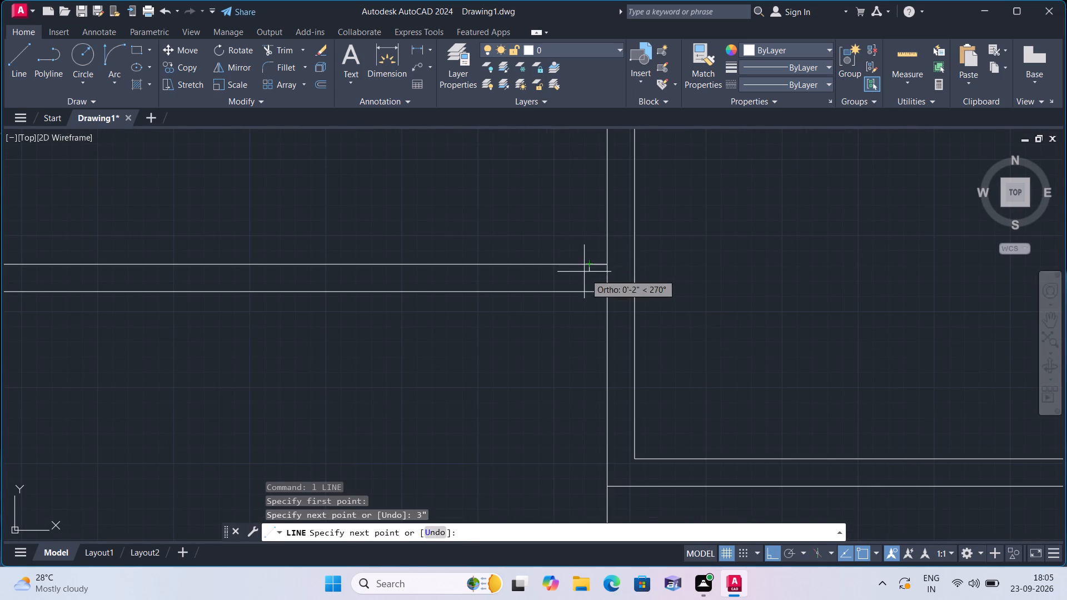
pyautogui.click(587, 288)
pyautogui.press('space')
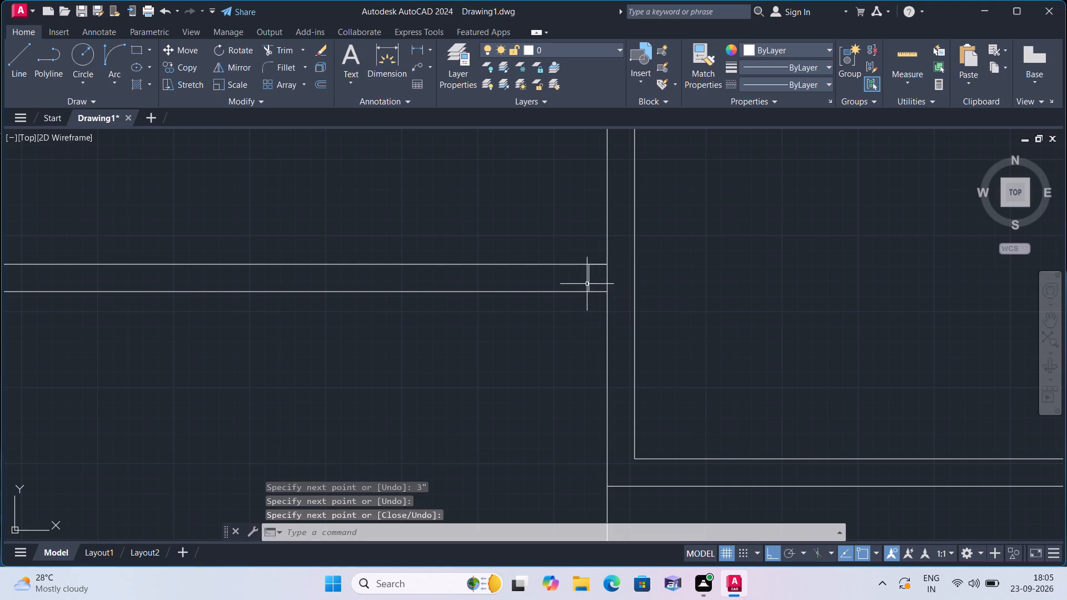
# Draw connected 2", 3' and 2" line segments leftward inside the partition from the new jamb's midpoint.
pyautogui.press('space')
pyautogui.click(587, 280)
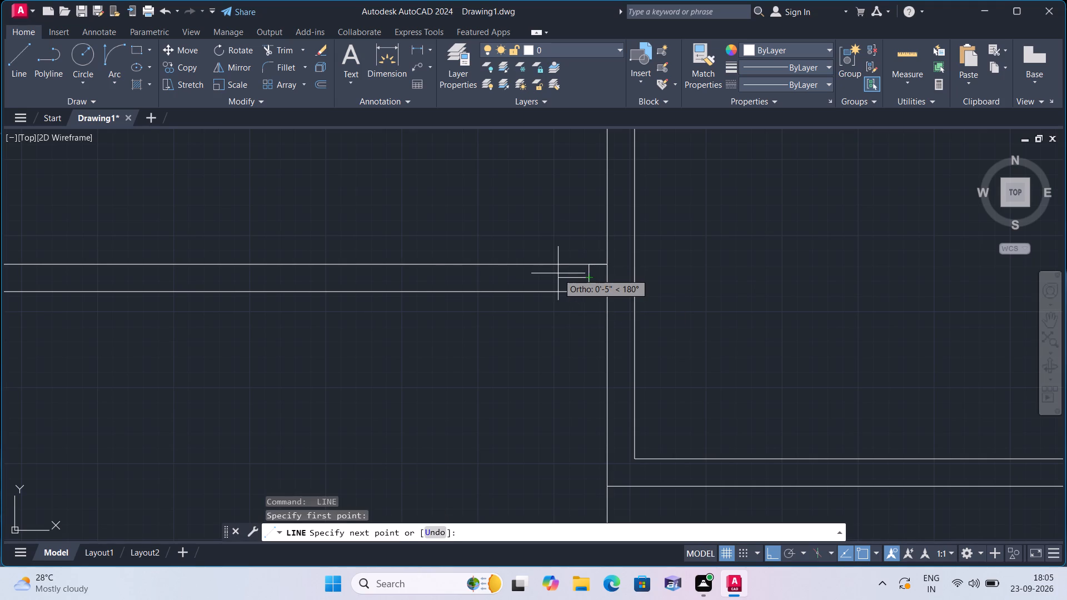
pyautogui.write('2"')
pyautogui.press('space')
pyautogui.scroll(1, 558, 273)
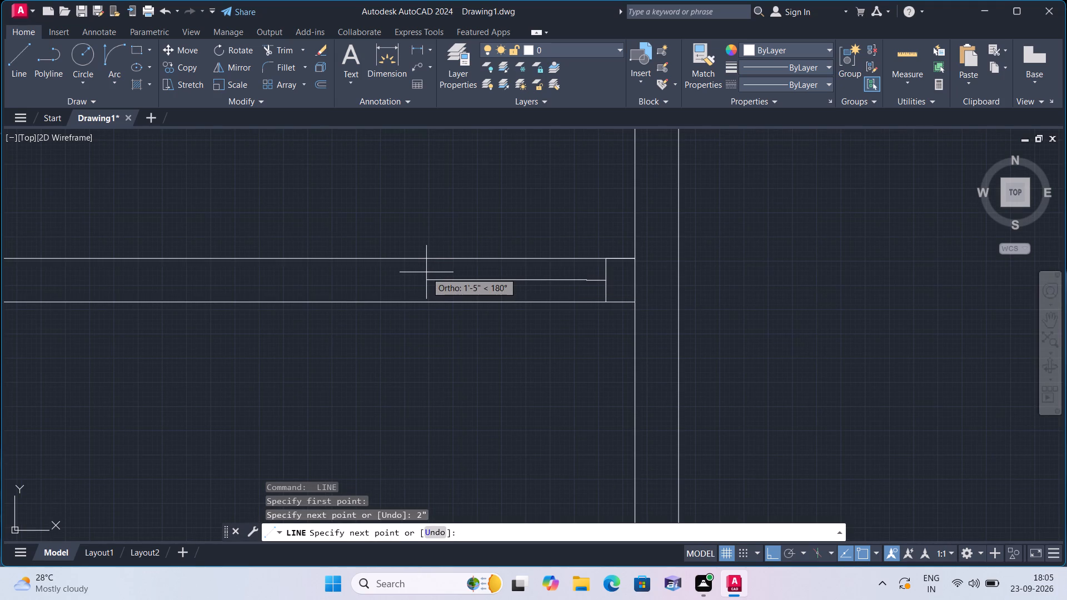
pyautogui.write("3'")
pyautogui.press('space')
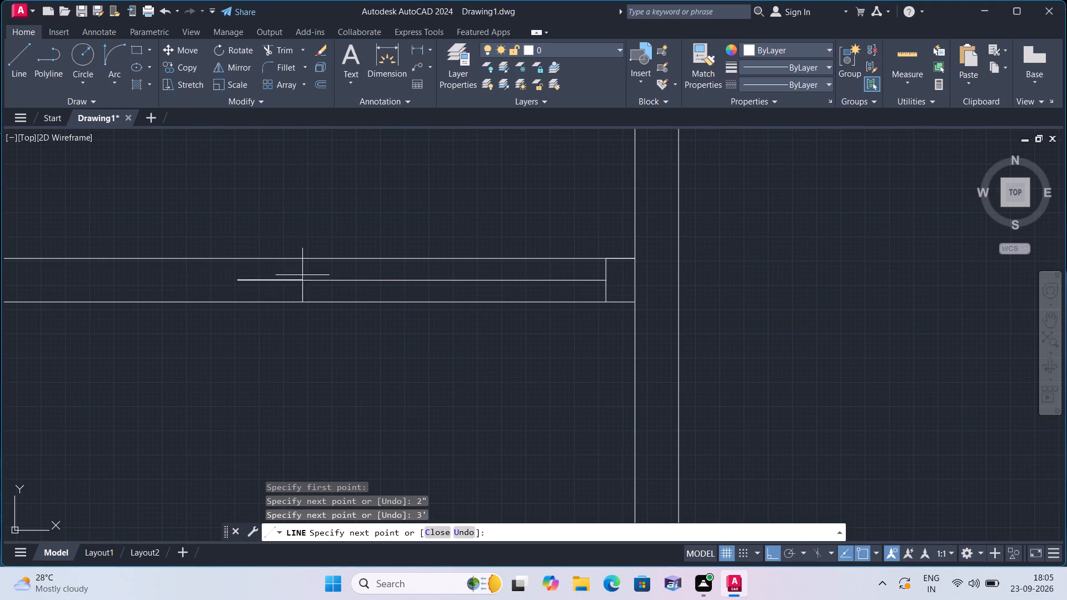
pyautogui.write('2"')
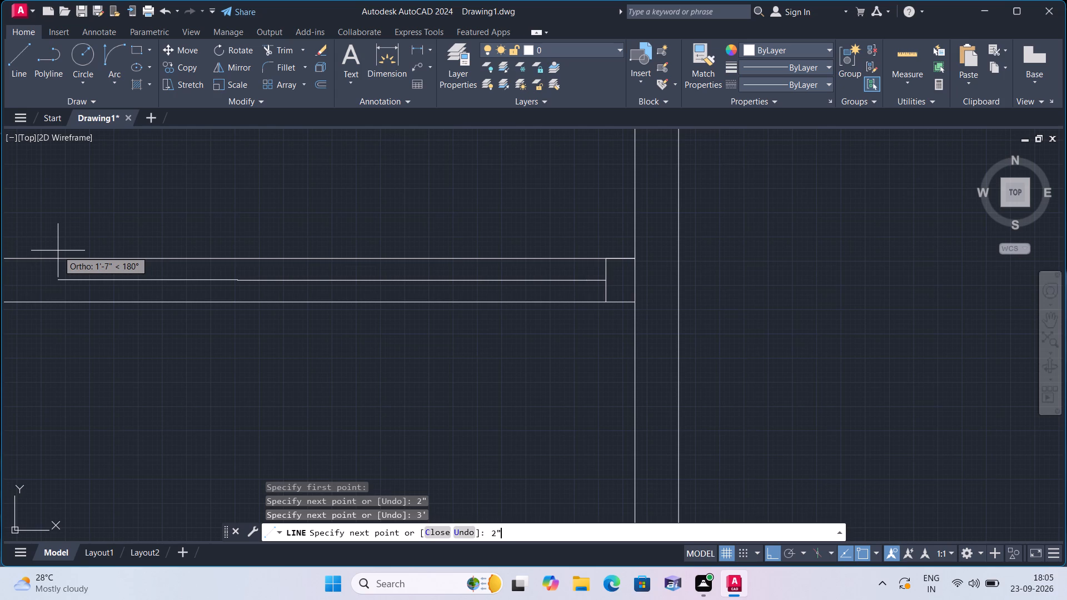
pyautogui.press('space')
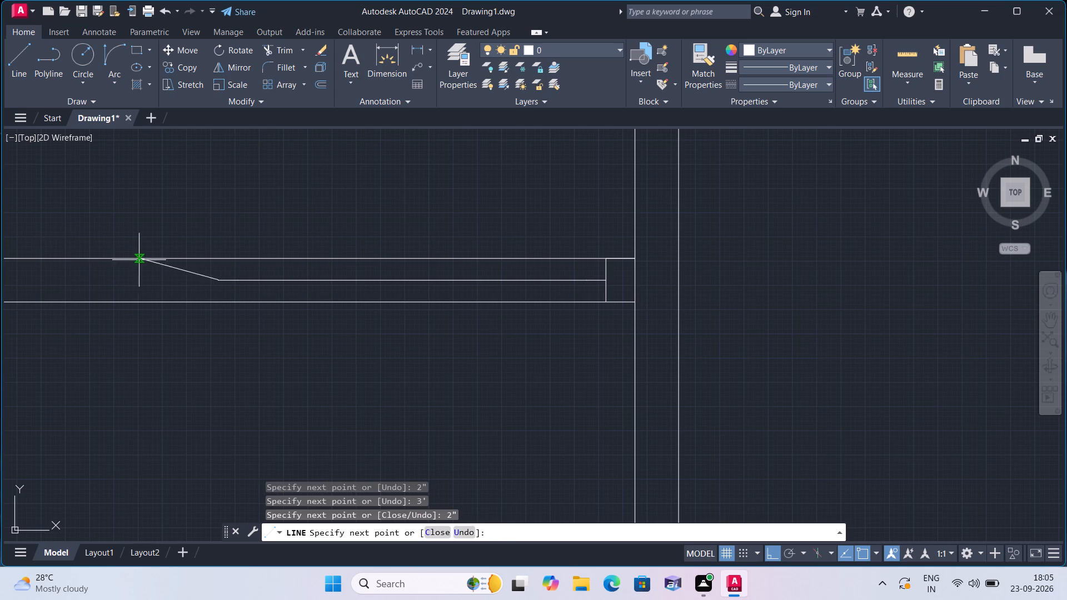
# Draw the left jamb across the partition at the end of the 2", 3', 2" segments, out to both wall faces.
pyautogui.click(215, 257)
pyautogui.press('space')
pyautogui.press('space')
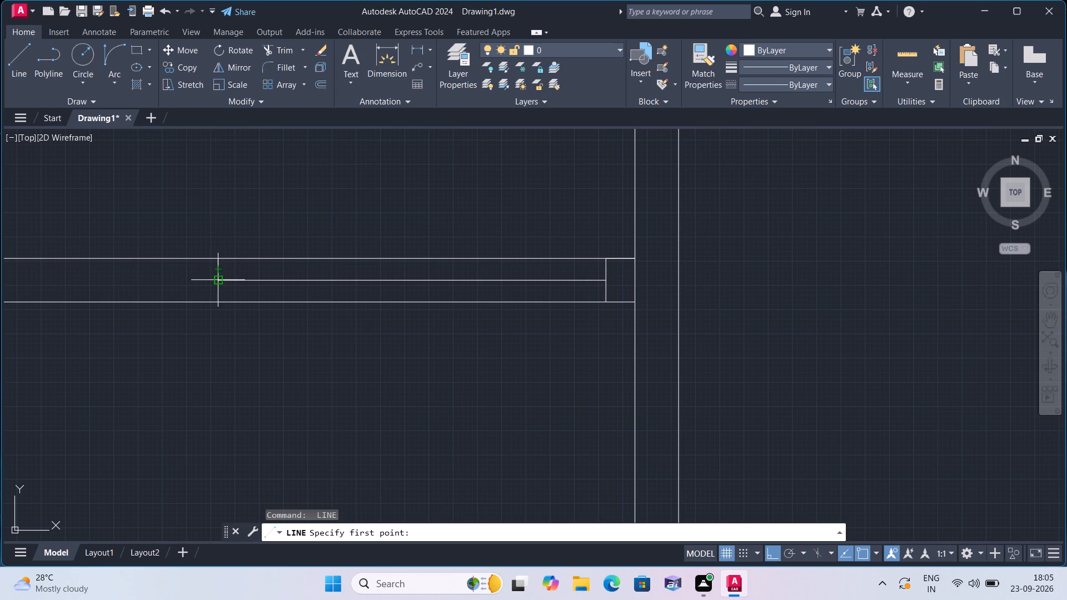
pyautogui.click(217, 278)
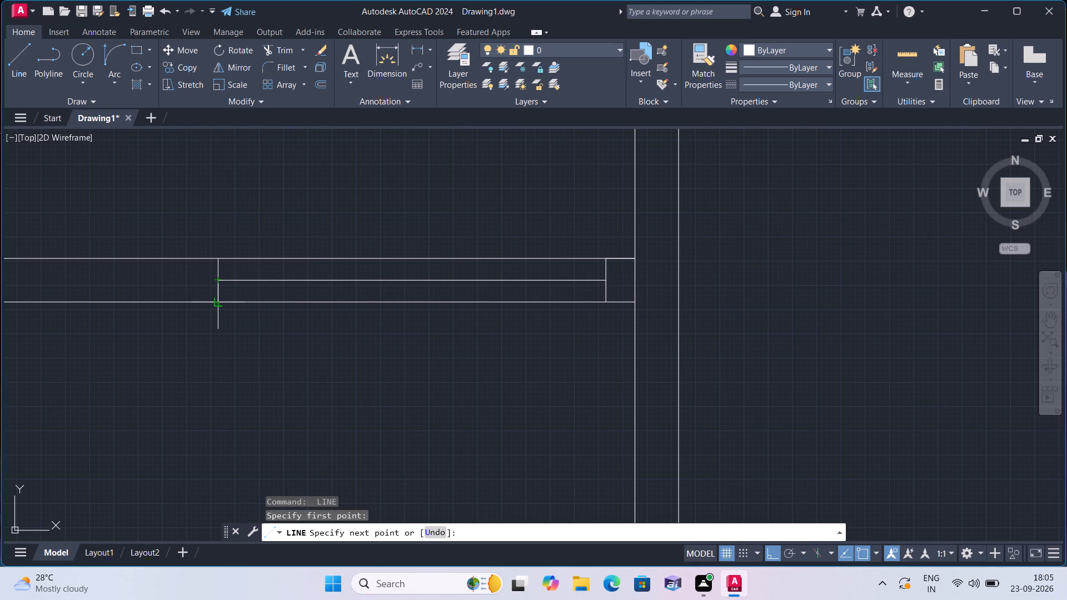
pyautogui.click(215, 302)
pyautogui.press('space')
# Erase the 3' segment between the two stubs and the 3" line beside the right jamb.
pyautogui.click(242, 283)
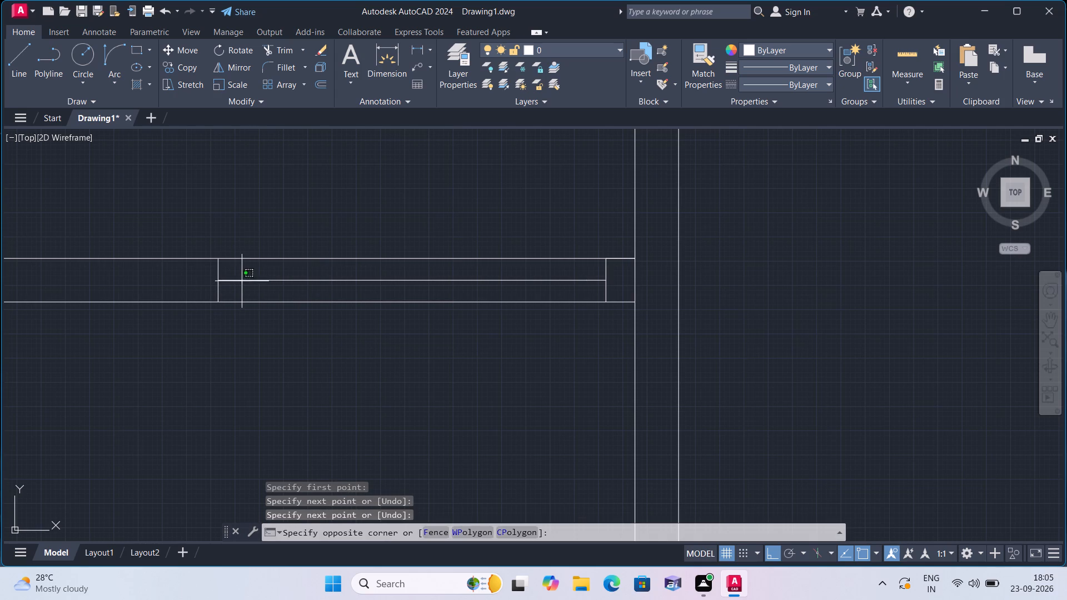
pyautogui.doubleClick(242, 279)
pyautogui.click(242, 279)
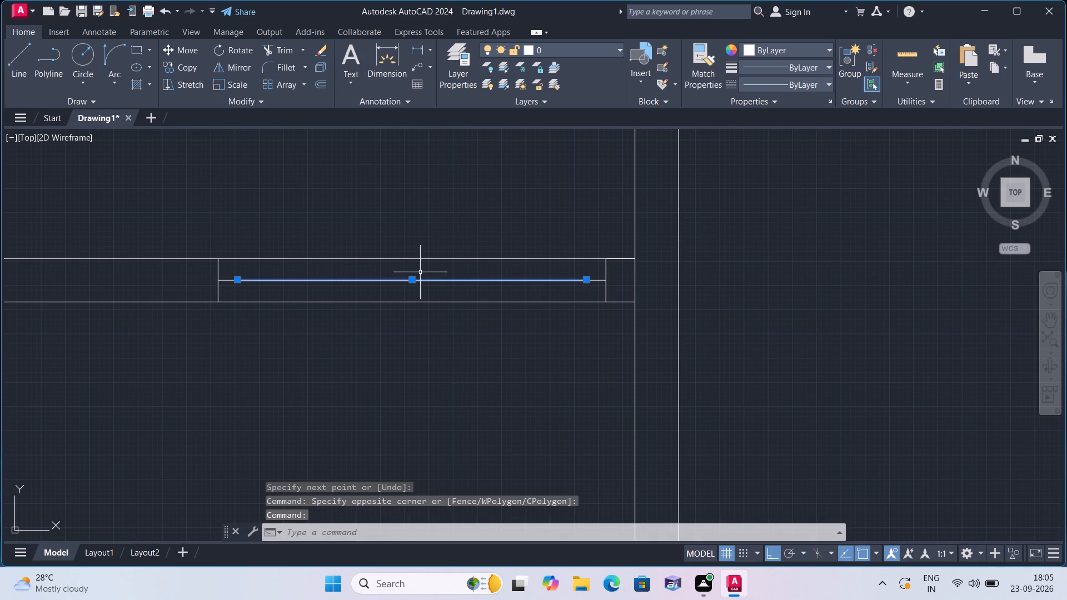
pyautogui.click(627, 256)
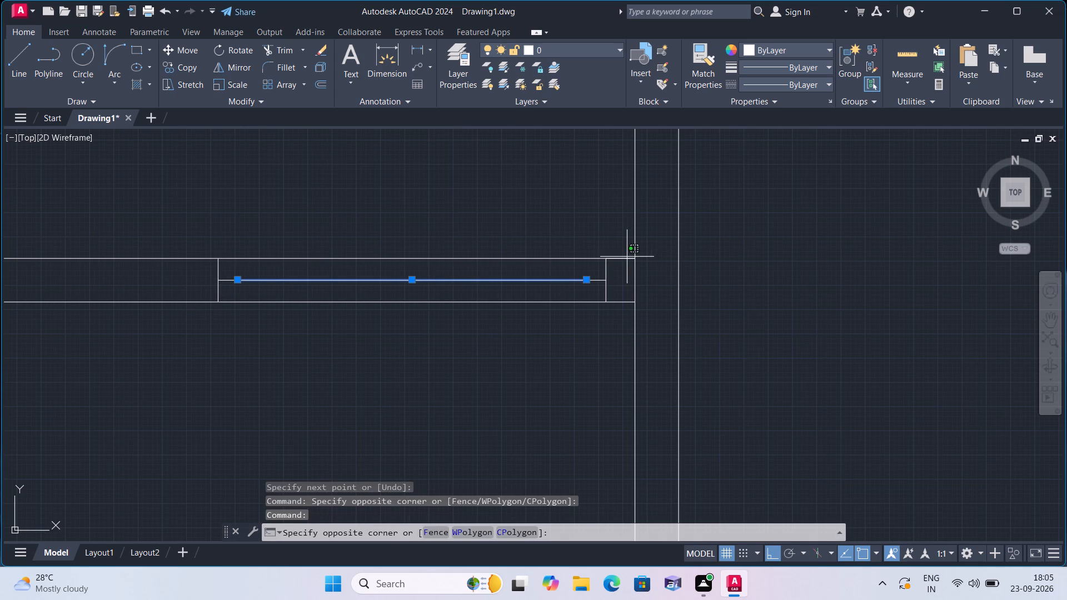
pyautogui.doubleClick(627, 257)
pyautogui.click(626, 259)
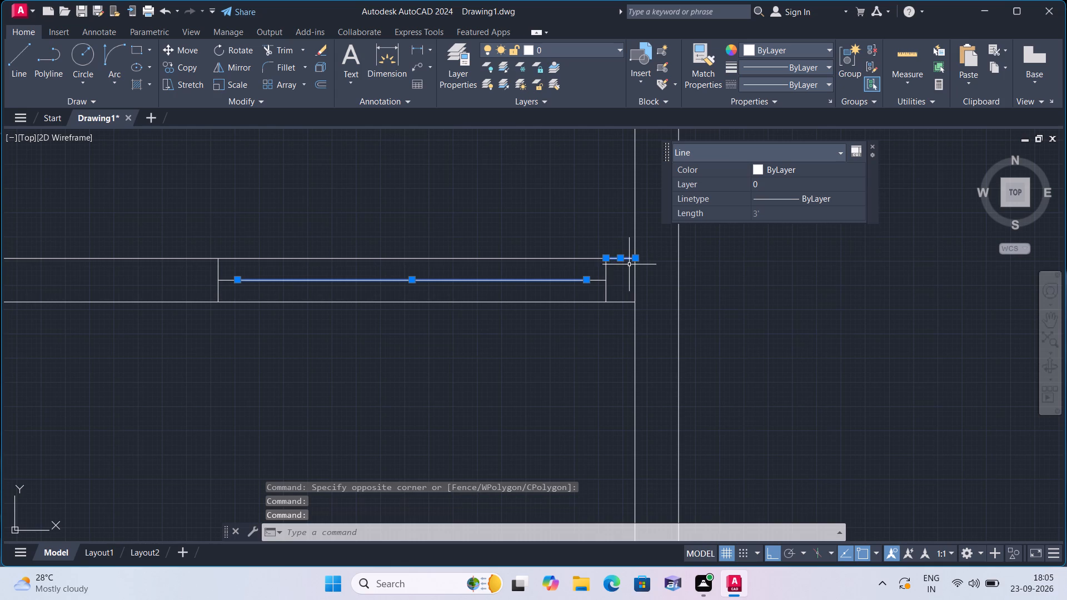
pyautogui.press('Delete')
# Draw a 3' door leaf line vertically up into the middle-left room from the inner end of the right stub.
pyautogui.write('l')
pyautogui.press('space')
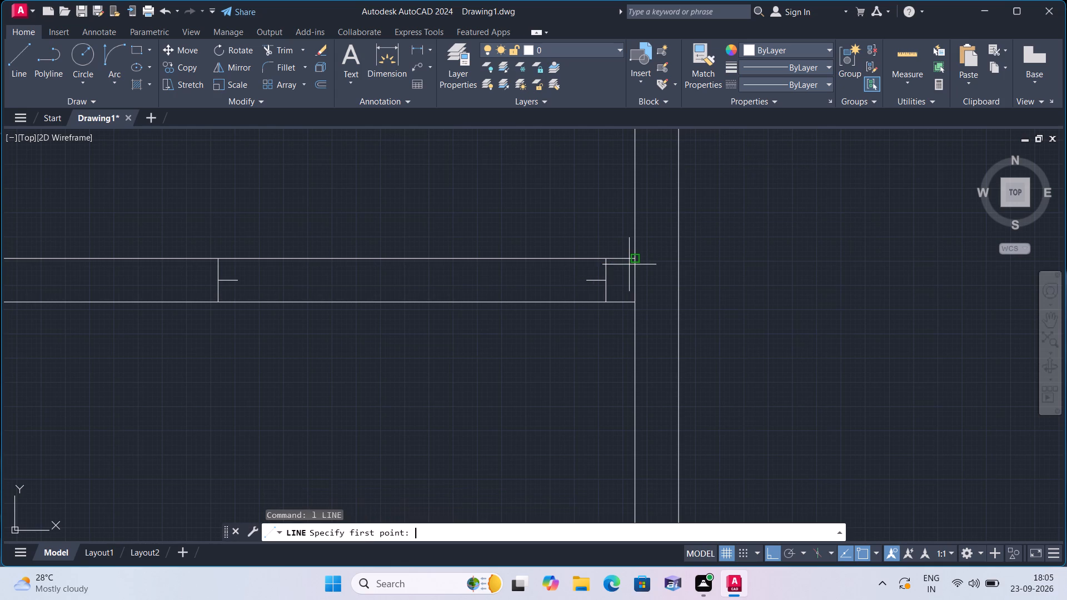
pyautogui.click(588, 280)
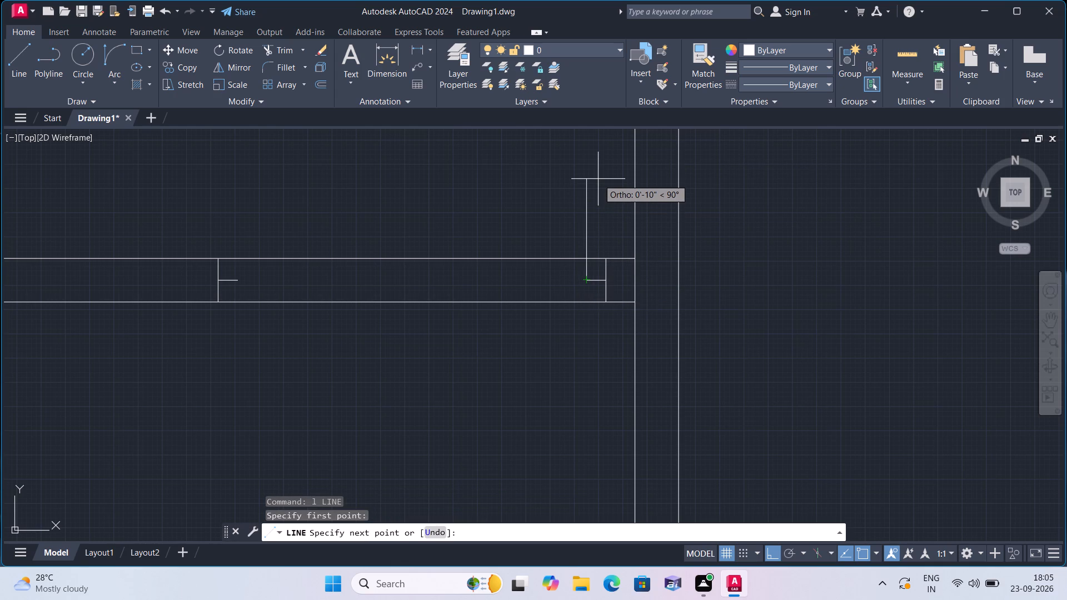
pyautogui.write("3'")
pyautogui.press('space')
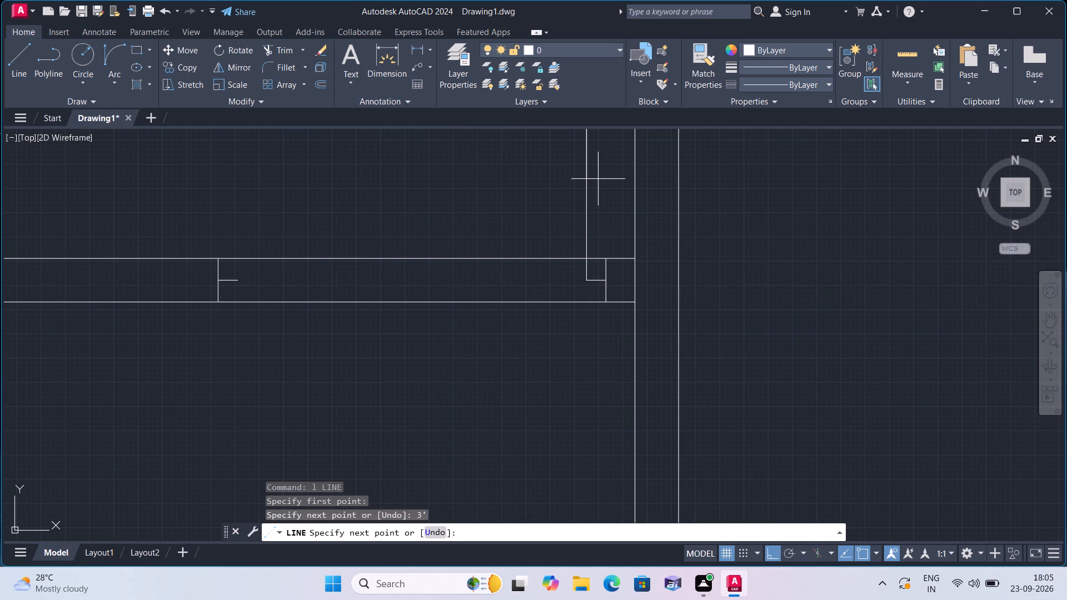
pyautogui.press('Escape')
pyautogui.moveTo(455, 207); pyautogui.dragTo(464, 281, button='middle')
pyautogui.scroll(-1, 455, 207)
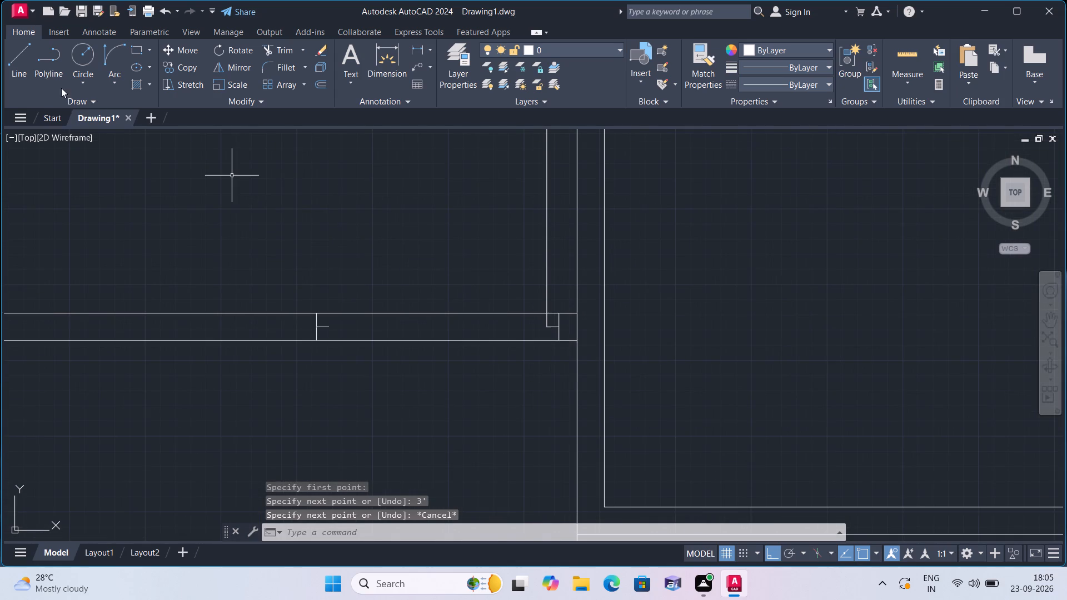
# Draw the 3' door's swing arc by start, end and direction, from the leaf's top to the left jamb stub in the middle-left room.
pyautogui.click(111, 86)
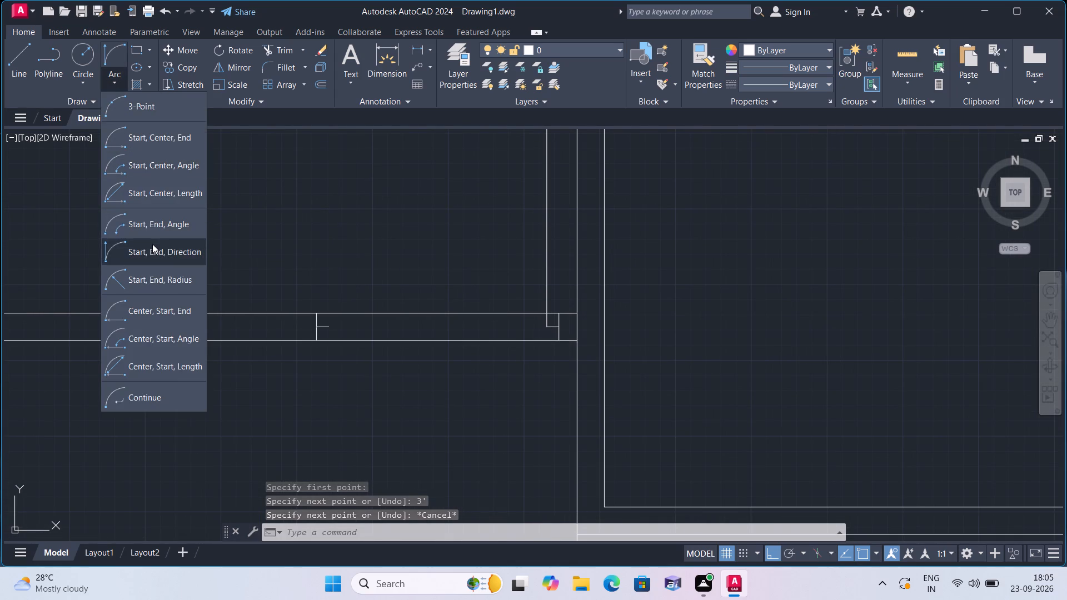
pyautogui.click(152, 244)
pyautogui.scroll(-1, 573, 170)
pyautogui.moveTo(569, 183); pyautogui.dragTo(570, 234, button='middle')
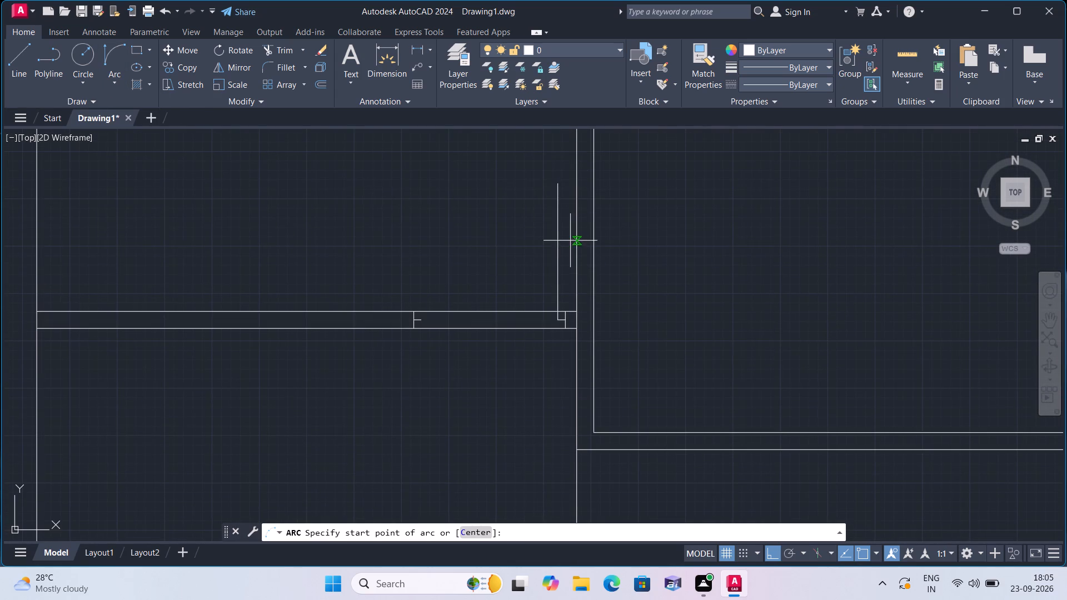
pyautogui.click(556, 186)
pyautogui.scroll(2, 429, 321)
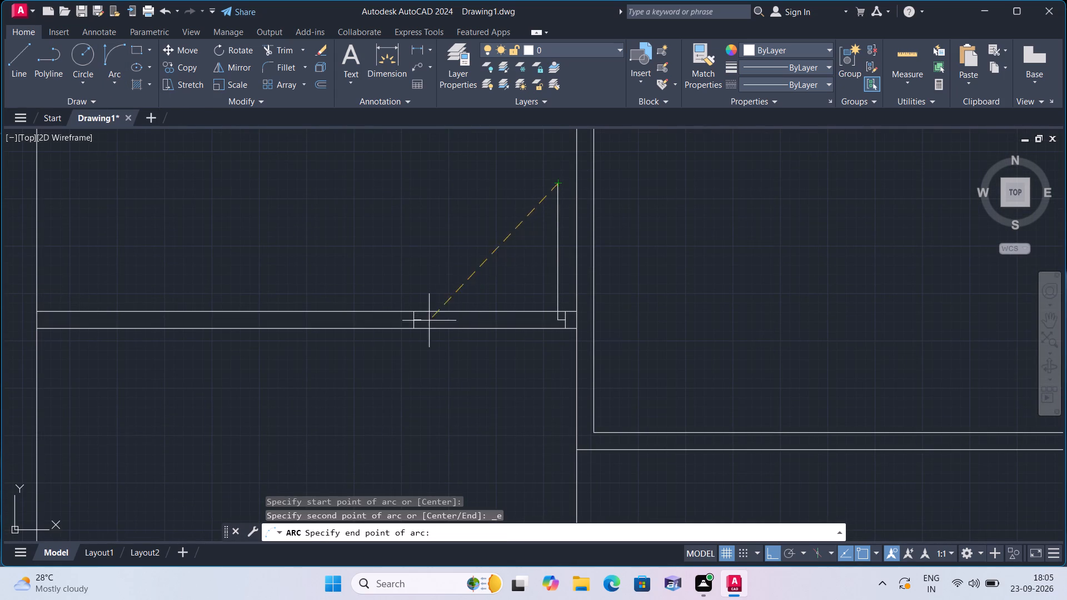
pyautogui.click(408, 318)
pyautogui.click(390, 244)
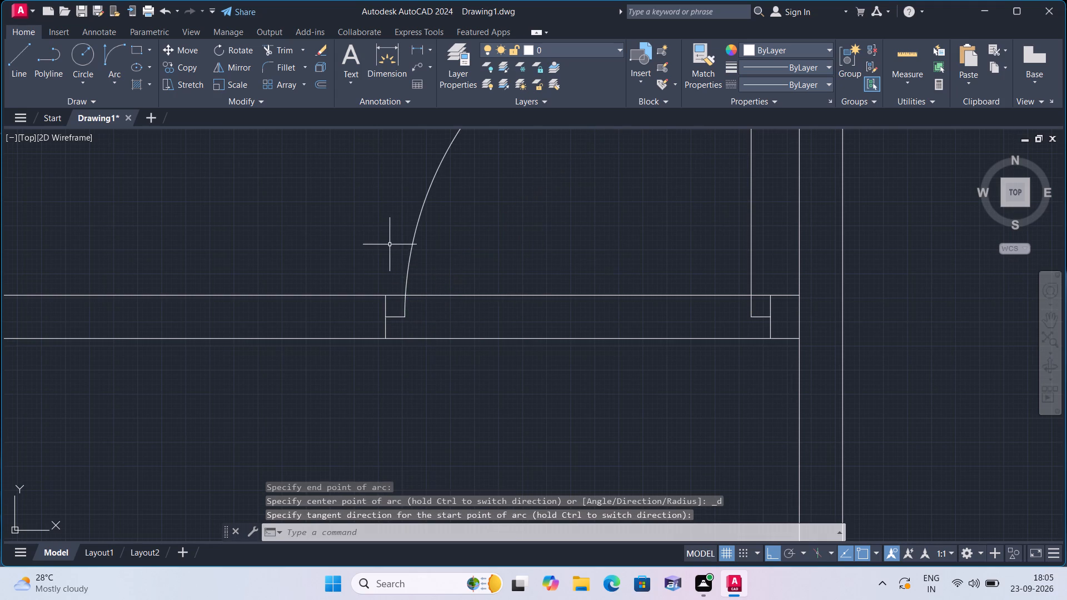
# Trim the lower wall line between the jambs of the door opening in the top-left room's upper wall.
pyautogui.scroll(-3, 383, 242)
pyautogui.moveTo(348, 239); pyautogui.dragTo(407, 352, button='middle')
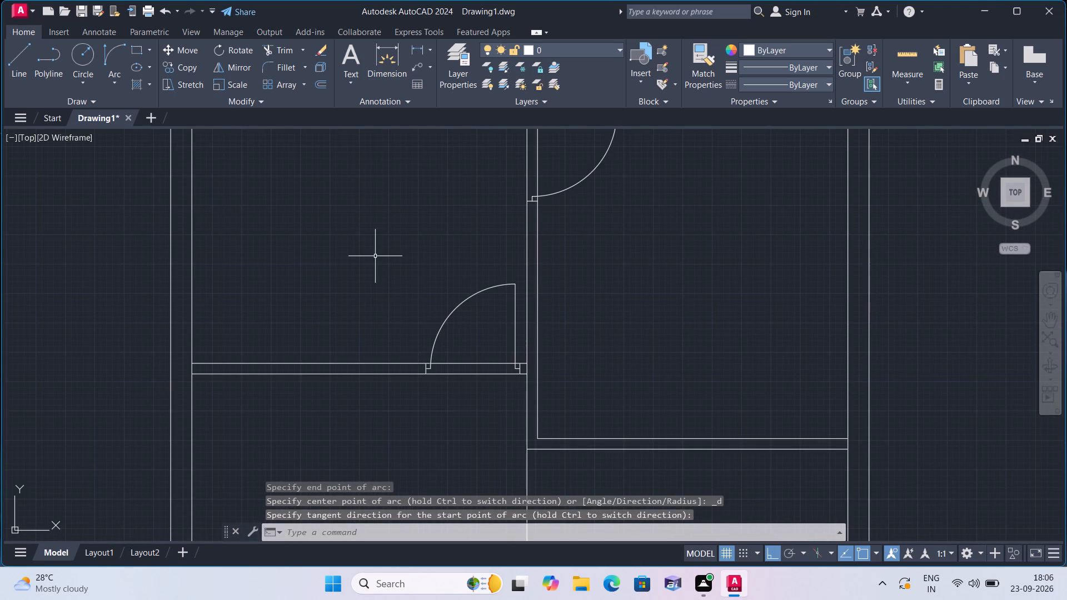
pyautogui.scroll(-1, 375, 256)
pyautogui.write('trim')
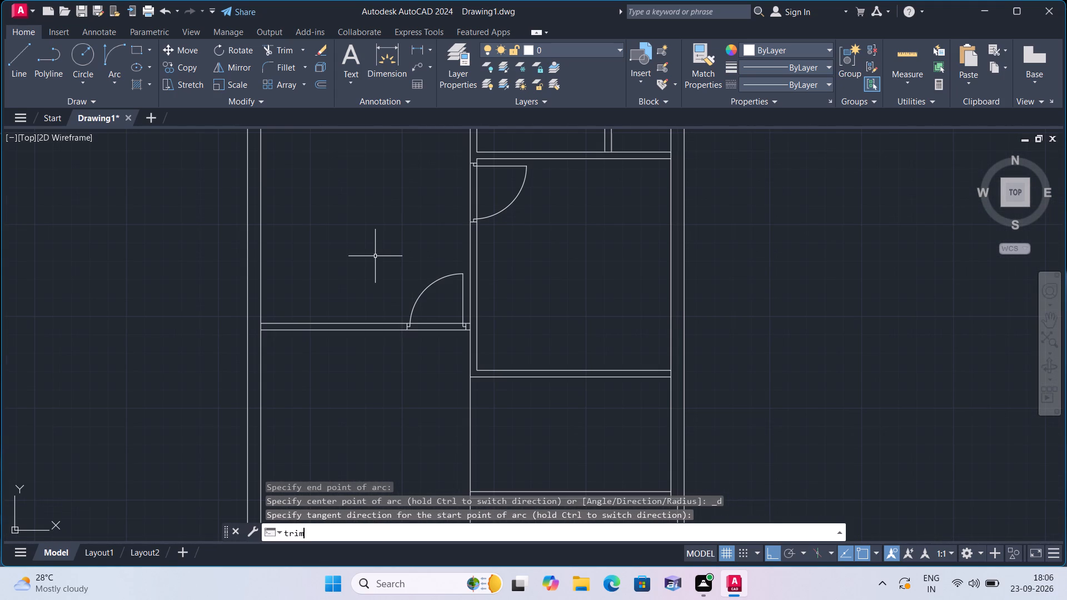
pyautogui.press('space')
pyautogui.moveTo(385, 240); pyautogui.dragTo(415, 381, button='middle')
pyautogui.moveTo(377, 183); pyautogui.dragTo(379, 231, button='middle')
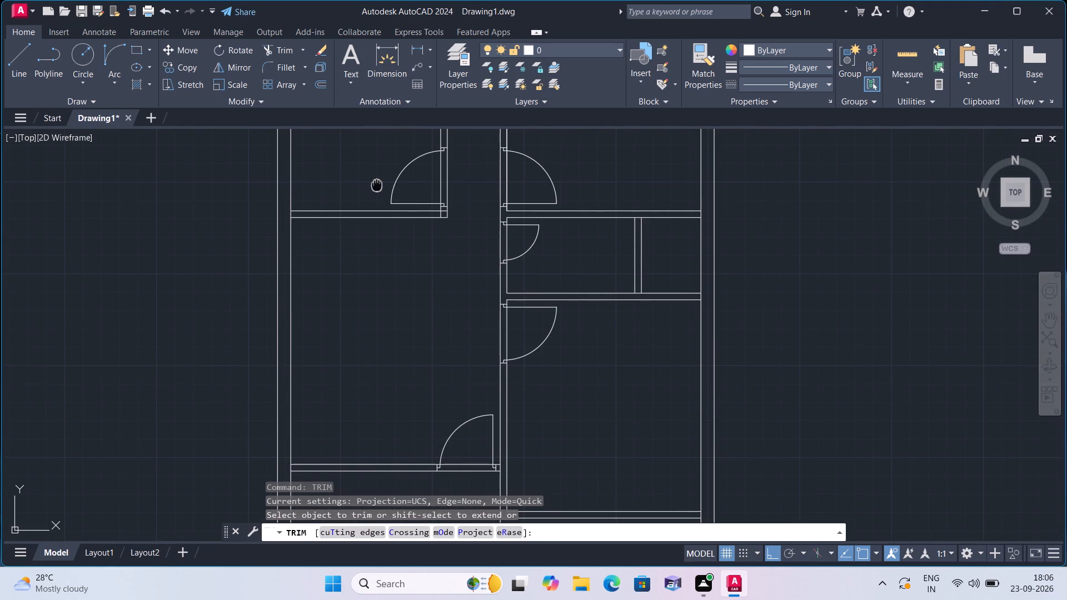
pyautogui.moveTo(379, 231); pyautogui.dragTo(392, 324, button='middle')
pyautogui.moveTo(389, 191); pyautogui.dragTo(383, 265, button='middle')
pyautogui.scroll(2, 400, 233)
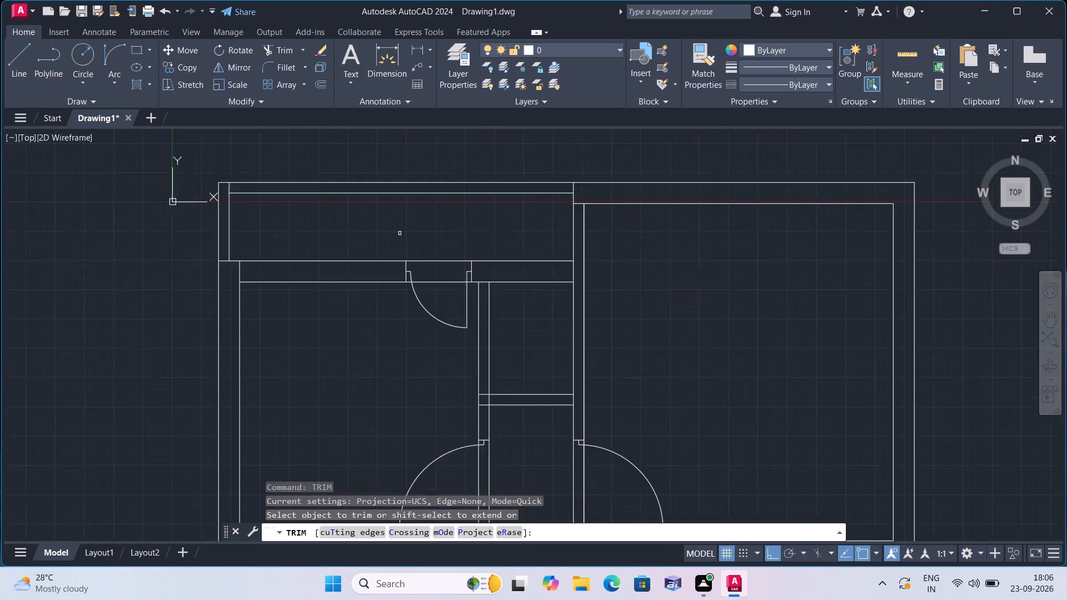
pyautogui.scroll(1, 400, 233)
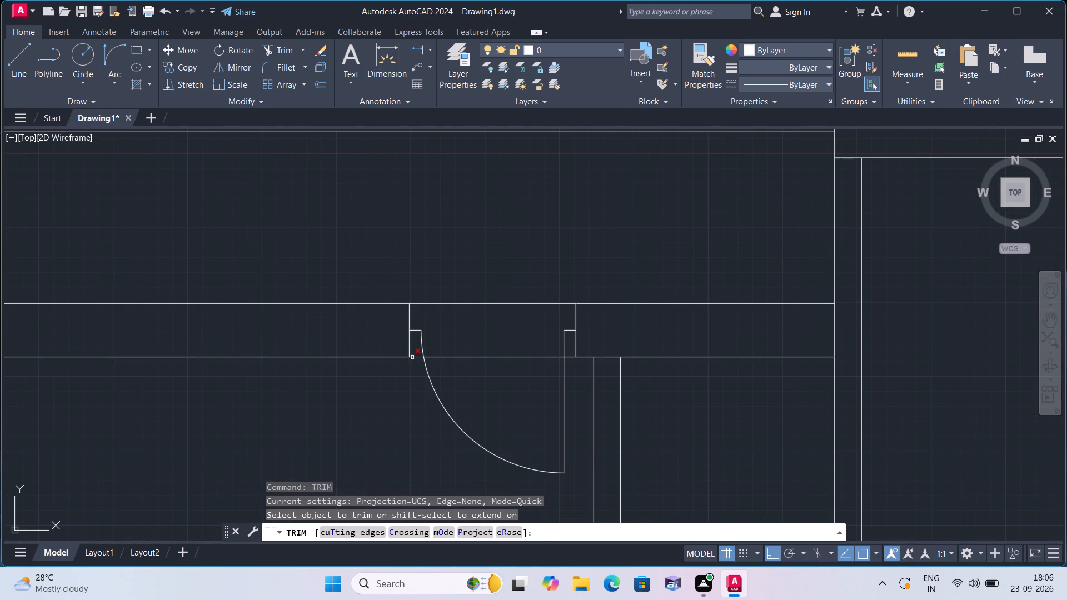
pyautogui.click(412, 357)
pyautogui.click(442, 355)
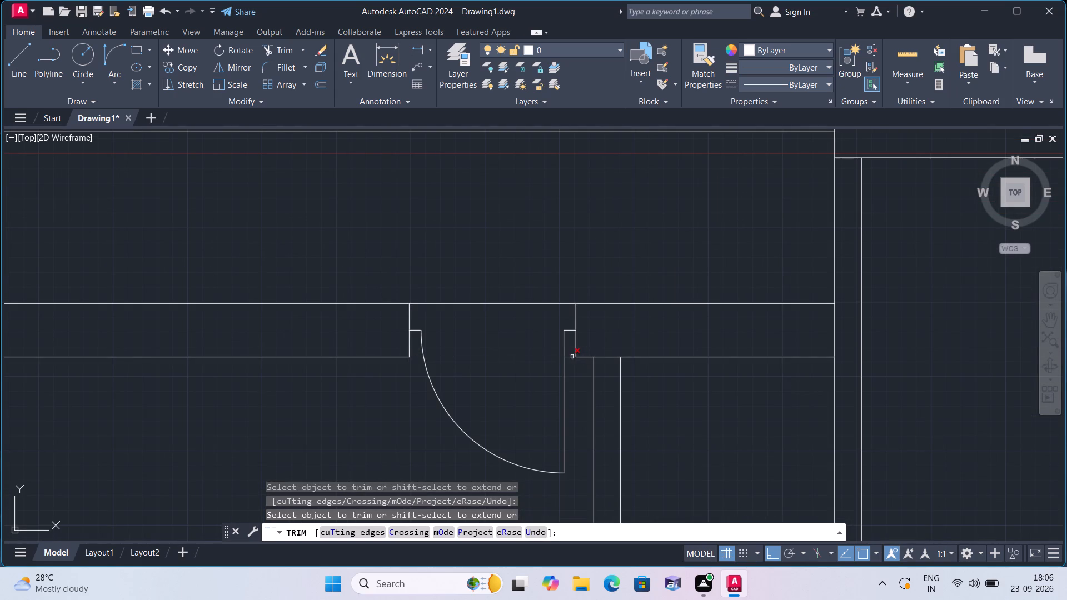
pyautogui.click(572, 357)
# Trim the room-side partition line between the jambs of the top-left room's 3' door to the passage.
pyautogui.scroll(-1, 556, 353)
pyautogui.moveTo(538, 352); pyautogui.dragTo(473, 186, button='middle')
pyautogui.scroll(-1, 478, 219)
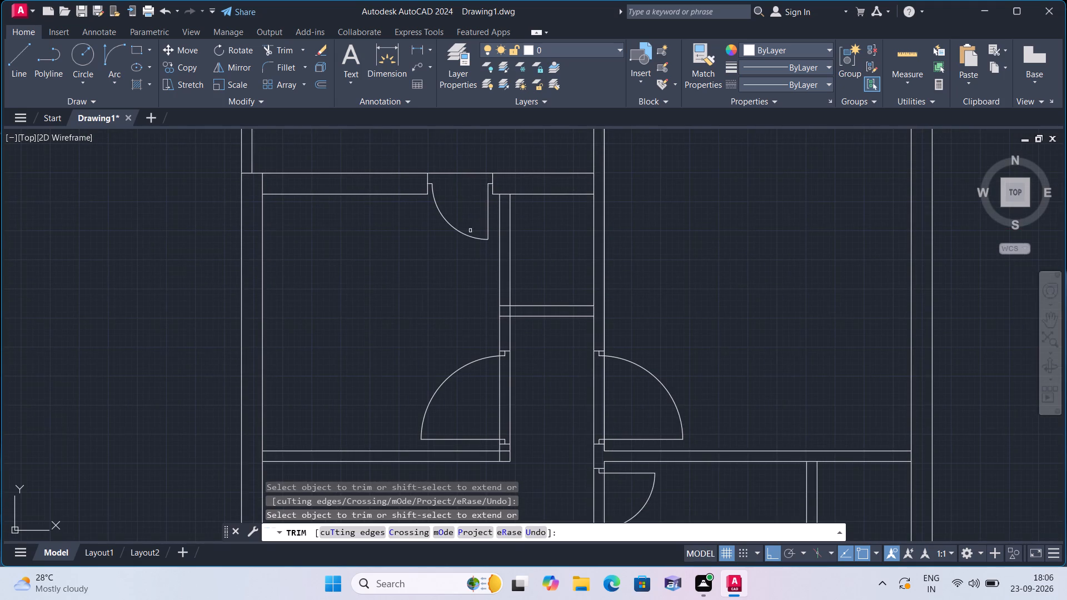
pyautogui.scroll(2, 498, 311)
pyautogui.moveTo(523, 371); pyautogui.dragTo(485, 227, button='middle')
pyautogui.scroll(-1, 503, 302)
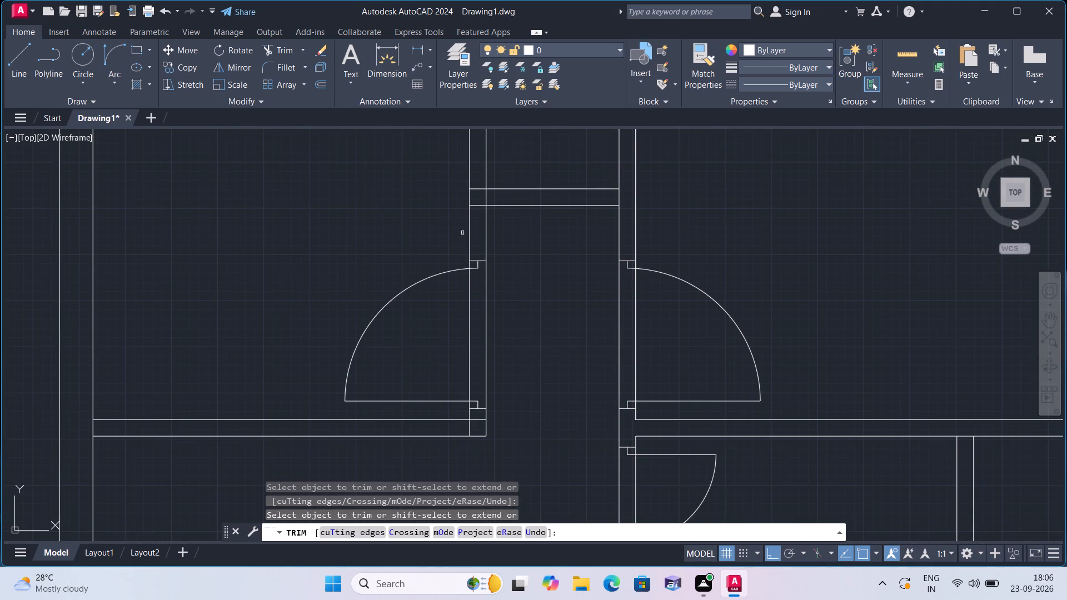
pyautogui.scroll(3, 468, 310)
pyautogui.scroll(-3, 454, 214)
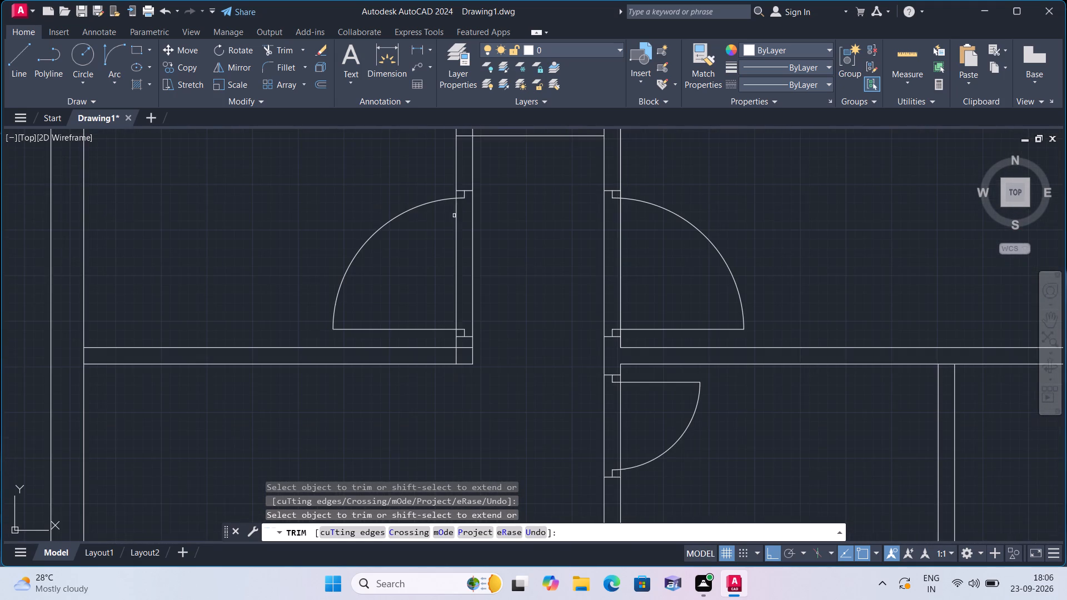
pyautogui.scroll(2, 448, 194)
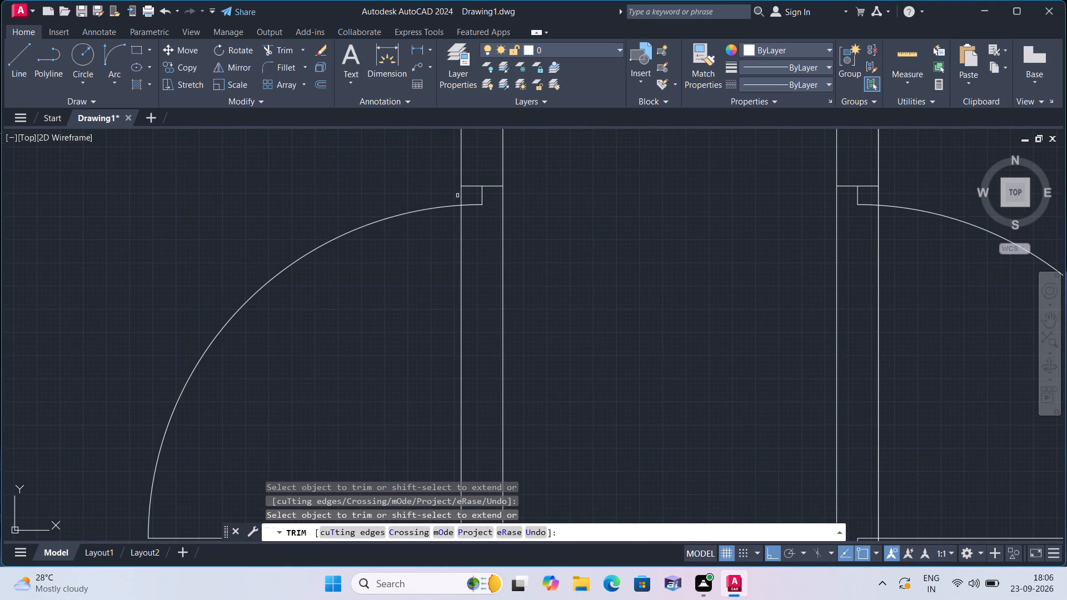
pyautogui.click(461, 197)
pyautogui.scroll(-1, 460, 204)
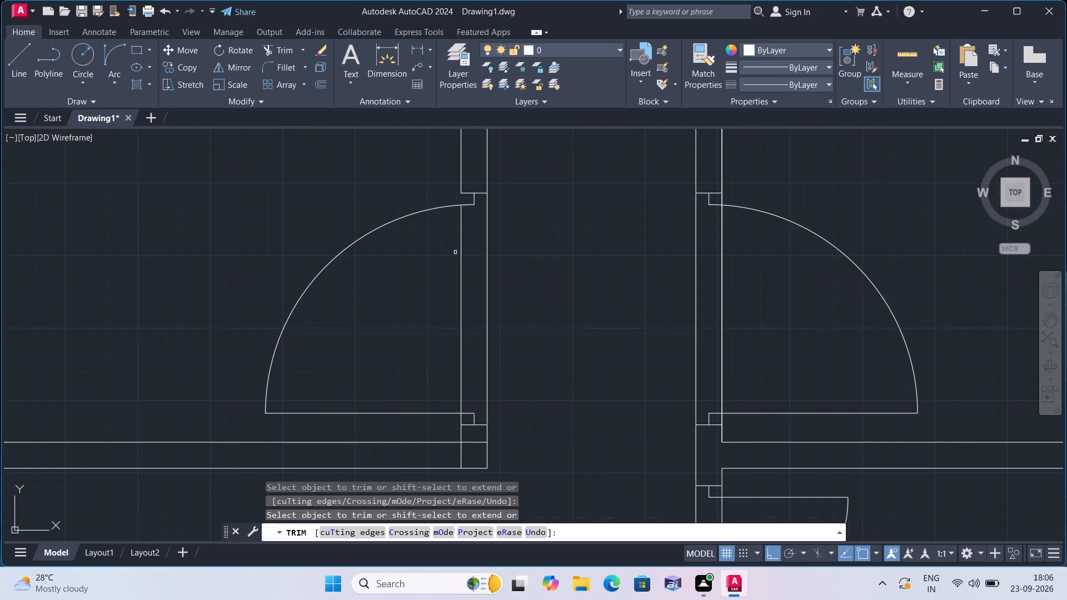
pyautogui.click(460, 267)
pyautogui.moveTo(456, 360); pyautogui.dragTo(464, 211, button='middle')
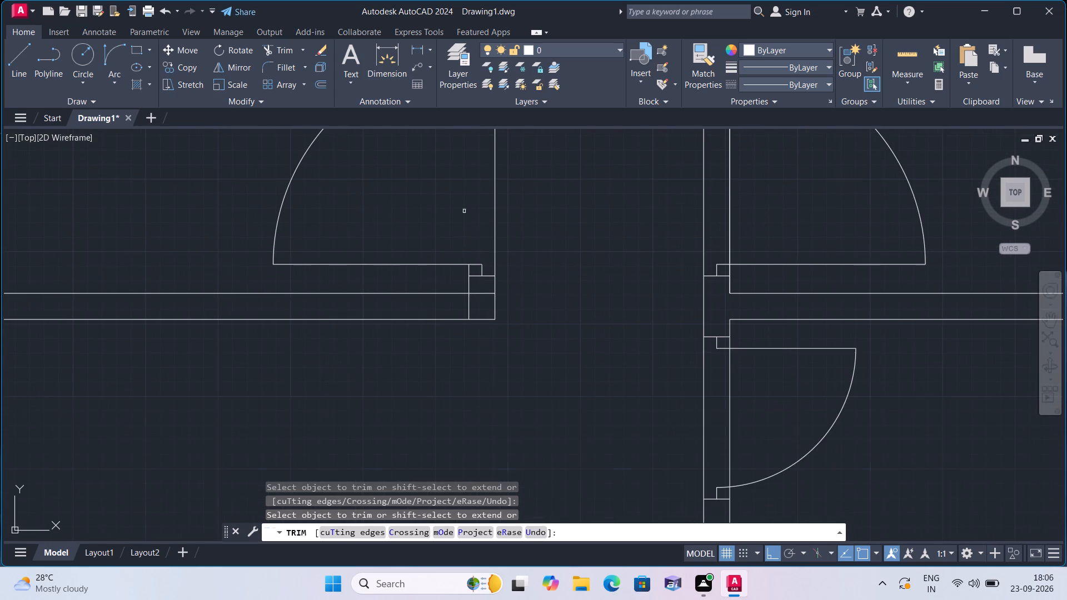
pyautogui.scroll(2, 461, 261)
pyautogui.click(476, 283)
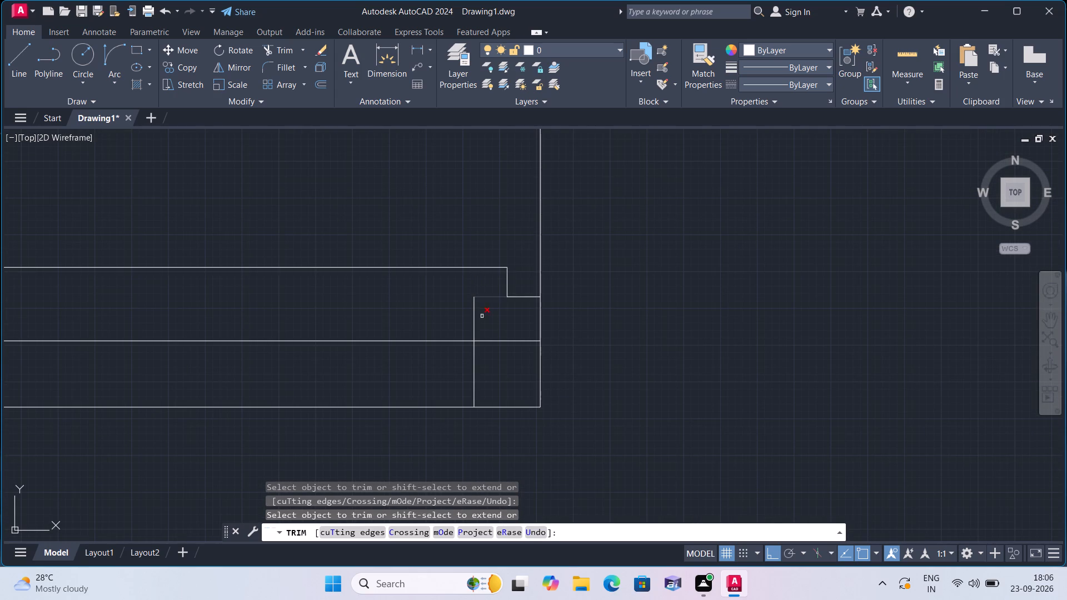
# Trim the overlapping horizontal and vertical wall lines inside the partition corner below the top-left room's passage door.
pyautogui.click(495, 343)
pyautogui.click(466, 353)
pyautogui.click(484, 356)
# Trim the room-side wall line between the jambs of the 3' door across the passage, in the top-right room.
pyautogui.scroll(-2, 491, 352)
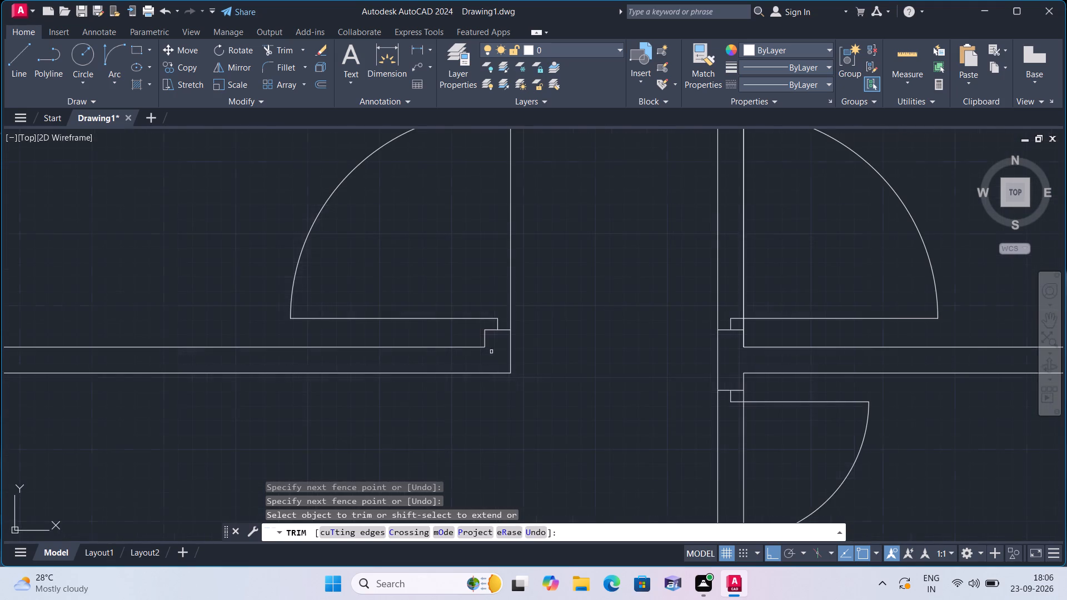
pyautogui.scroll(-1, 487, 323)
pyautogui.moveTo(589, 312); pyautogui.dragTo(522, 360, button='middle')
pyautogui.scroll(-1, 589, 312)
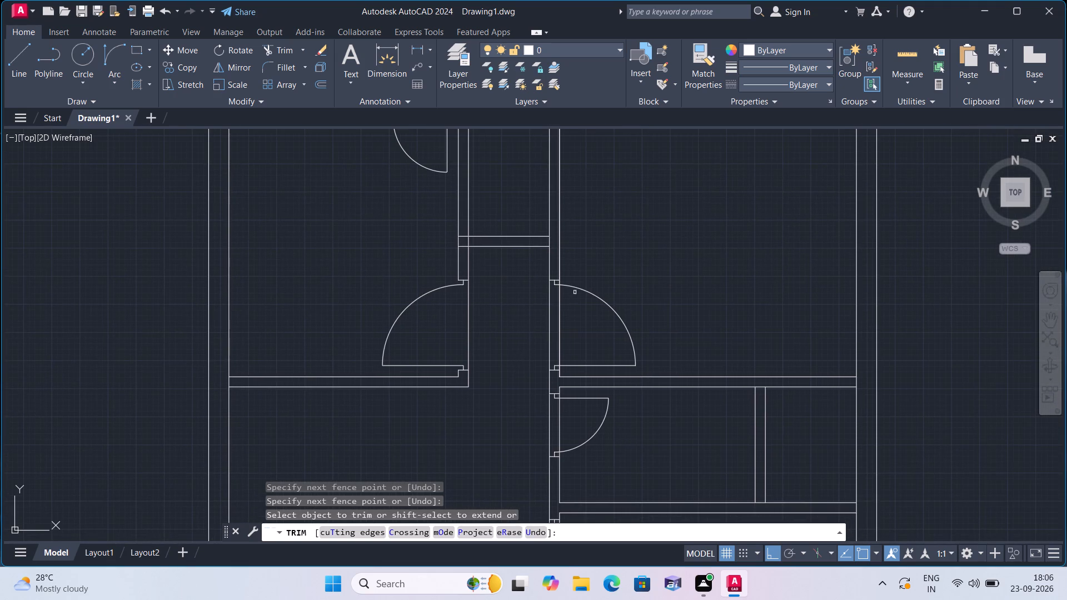
pyautogui.scroll(4, 576, 286)
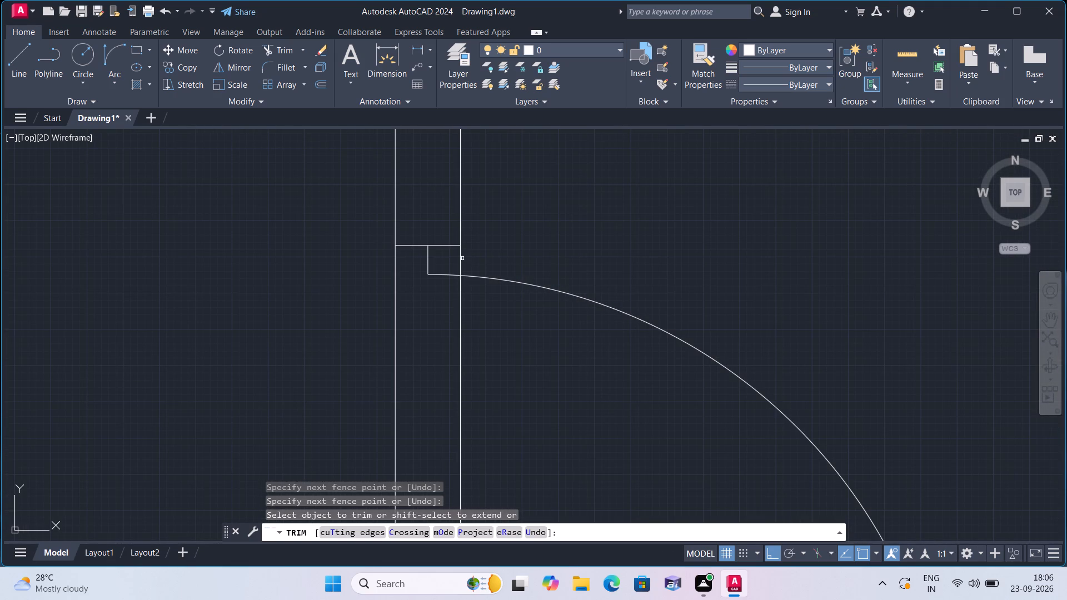
pyautogui.click(462, 259)
pyautogui.click(453, 262)
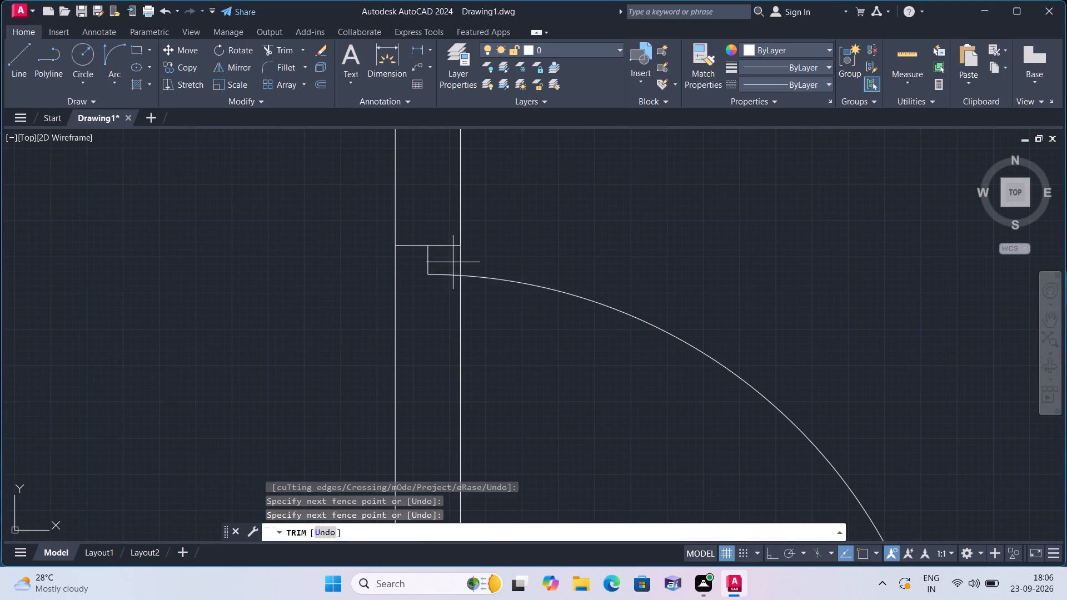
pyautogui.click(484, 256)
pyautogui.scroll(-1, 489, 256)
pyautogui.moveTo(534, 256); pyautogui.dragTo(533, 208, button='middle')
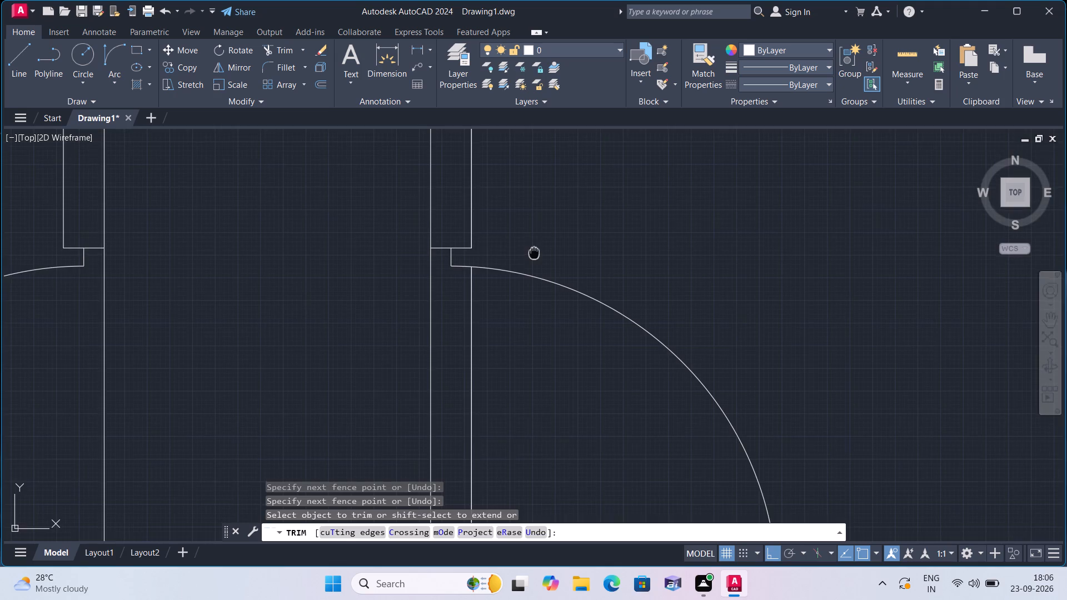
pyautogui.moveTo(533, 208); pyautogui.dragTo(534, 201, button='middle')
pyautogui.click(528, 296)
pyautogui.moveTo(528, 297); pyautogui.dragTo(541, 192, button='middle')
pyautogui.scroll(-1, 527, 290)
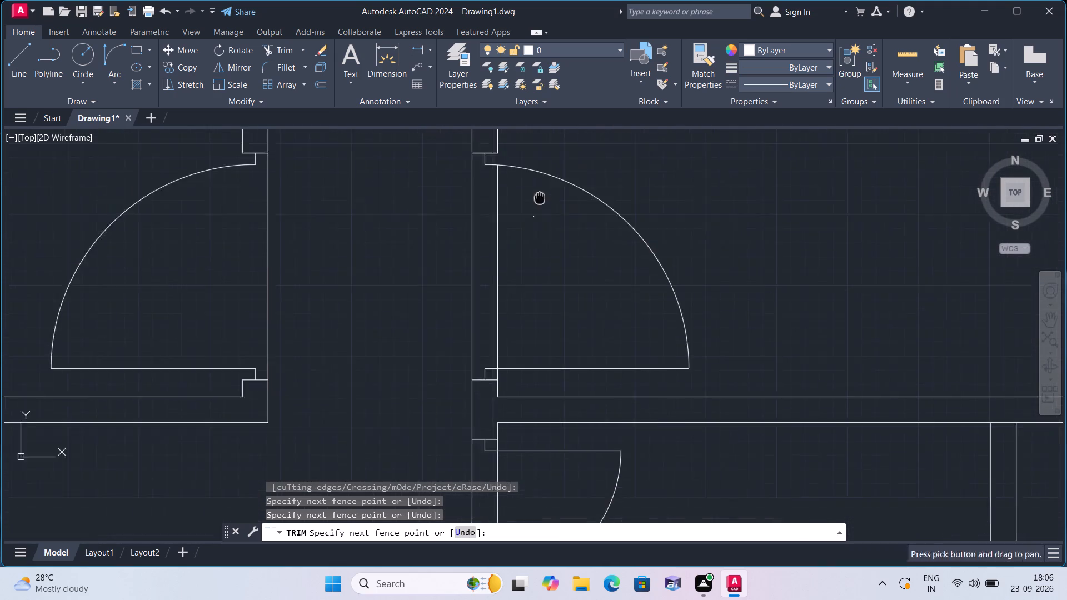
pyautogui.scroll(-1, 542, 181)
pyautogui.click(517, 235)
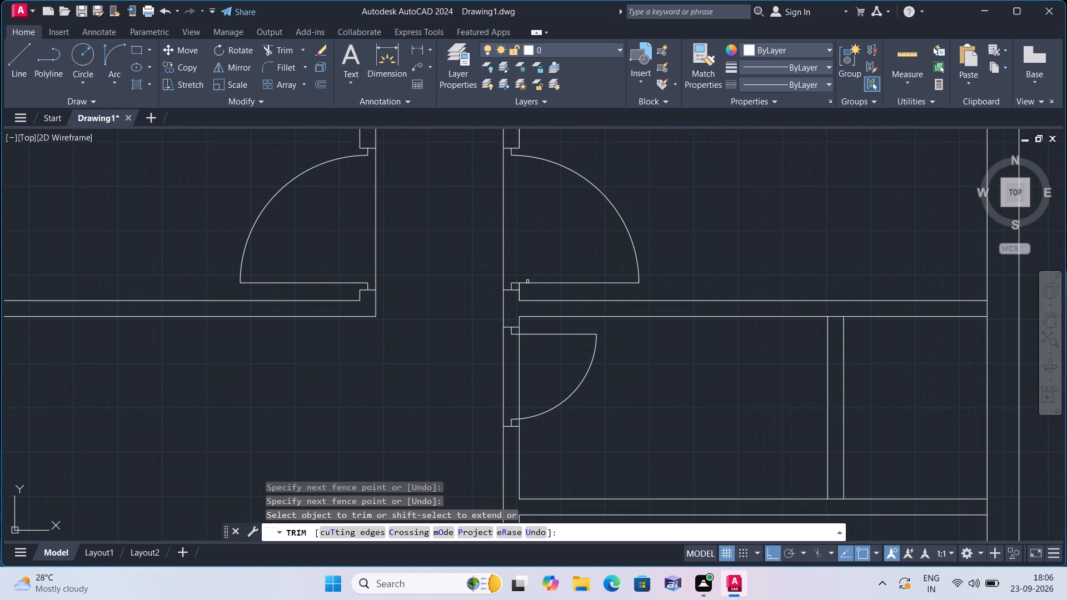
pyautogui.scroll(2, 521, 293)
pyautogui.click(511, 276)
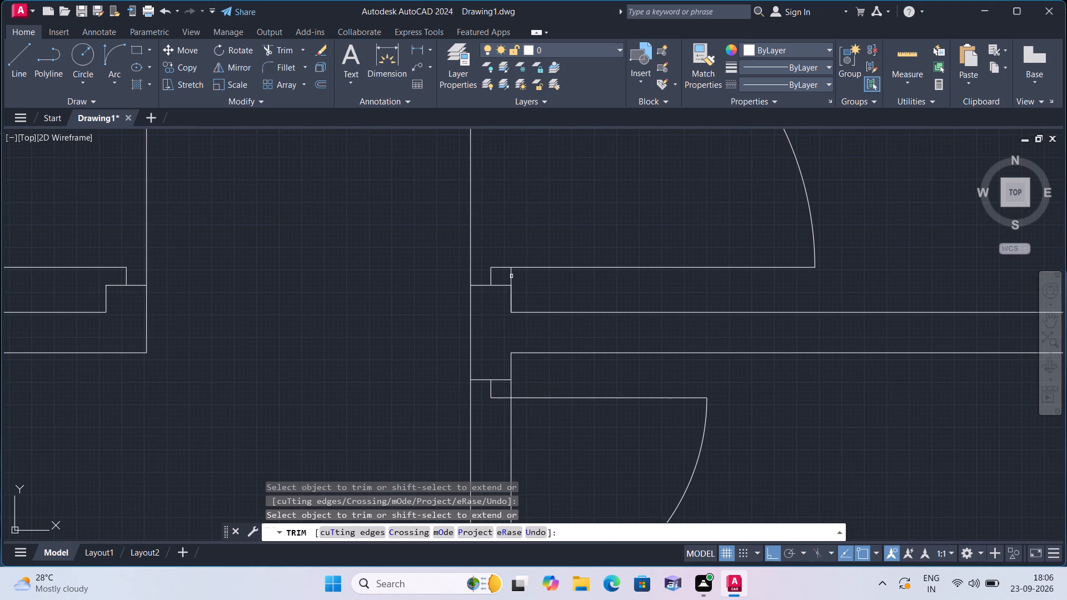
pyautogui.click(511, 274)
# Trim the room-side wall line between the jambs of the 2' door in the small room below the top-right room.
pyautogui.scroll(-2, 509, 276)
pyautogui.scroll(2, 515, 327)
pyautogui.click(498, 309)
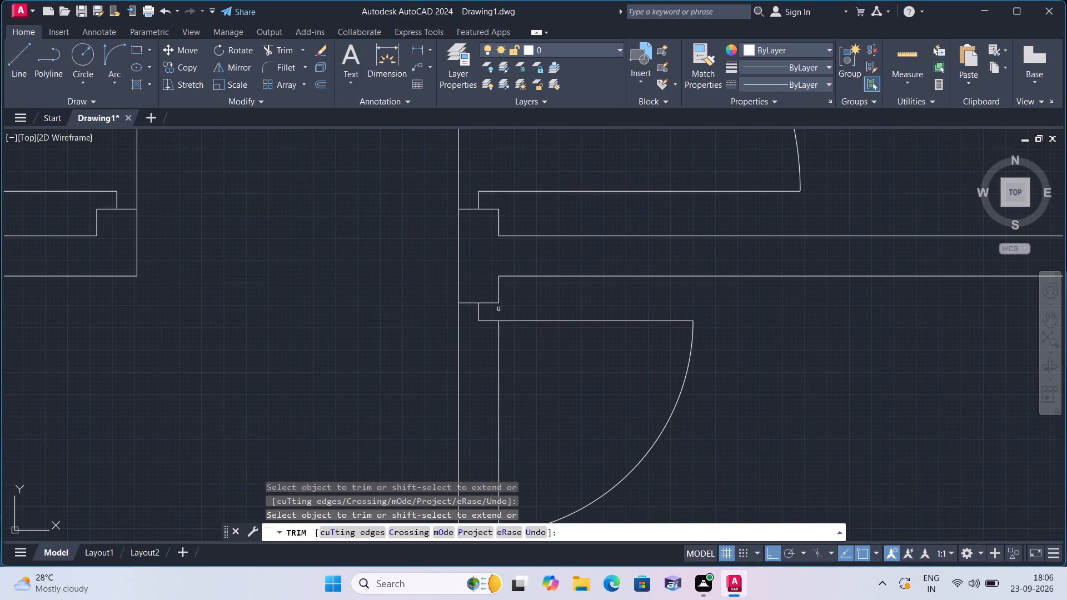
pyautogui.scroll(-2, 498, 308)
pyautogui.click(507, 339)
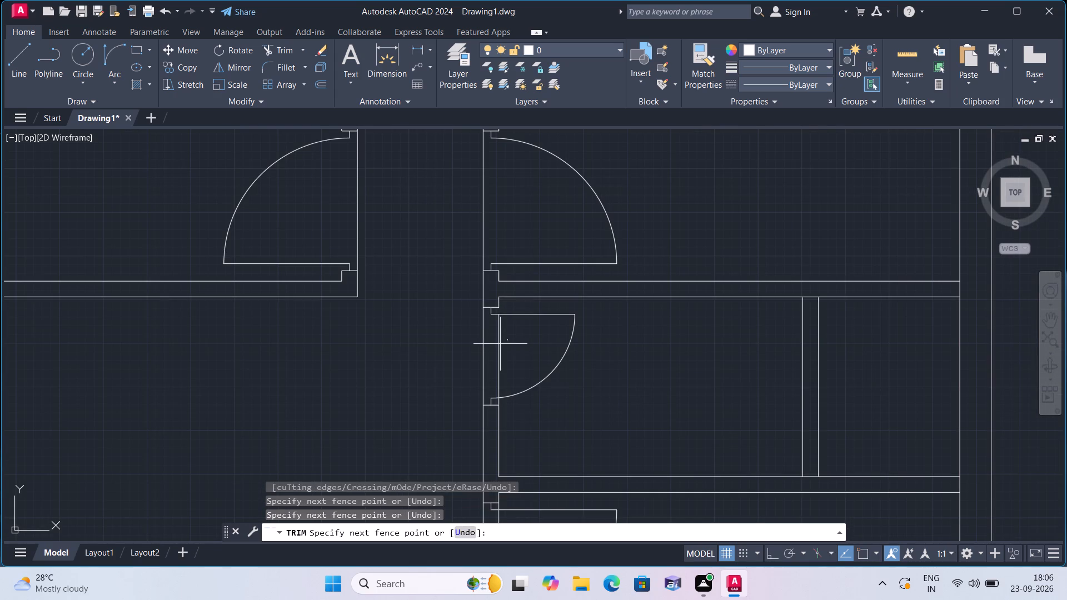
pyautogui.click(498, 347)
pyautogui.moveTo(497, 347); pyautogui.dragTo(503, 229, button='middle')
pyautogui.scroll(2, 502, 282)
pyautogui.click(503, 287)
# Trim the room-side wall line between the jambs of the 3' door in the right room below the small room.
pyautogui.scroll(-4, 512, 288)
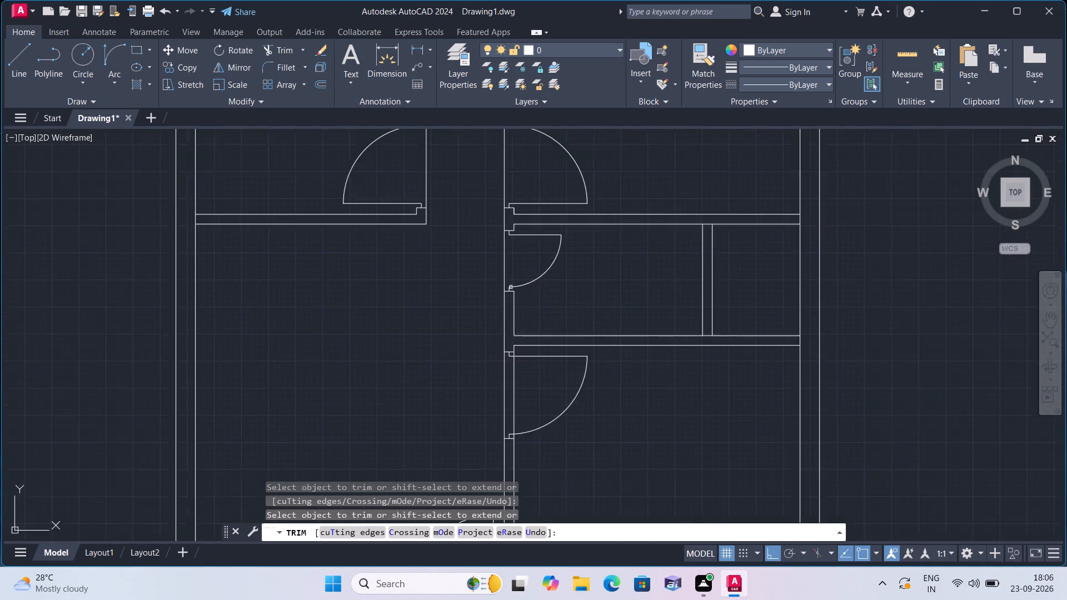
pyautogui.moveTo(584, 313); pyautogui.dragTo(604, 236, button='middle')
pyautogui.scroll(-1, 584, 304)
pyautogui.scroll(4, 553, 260)
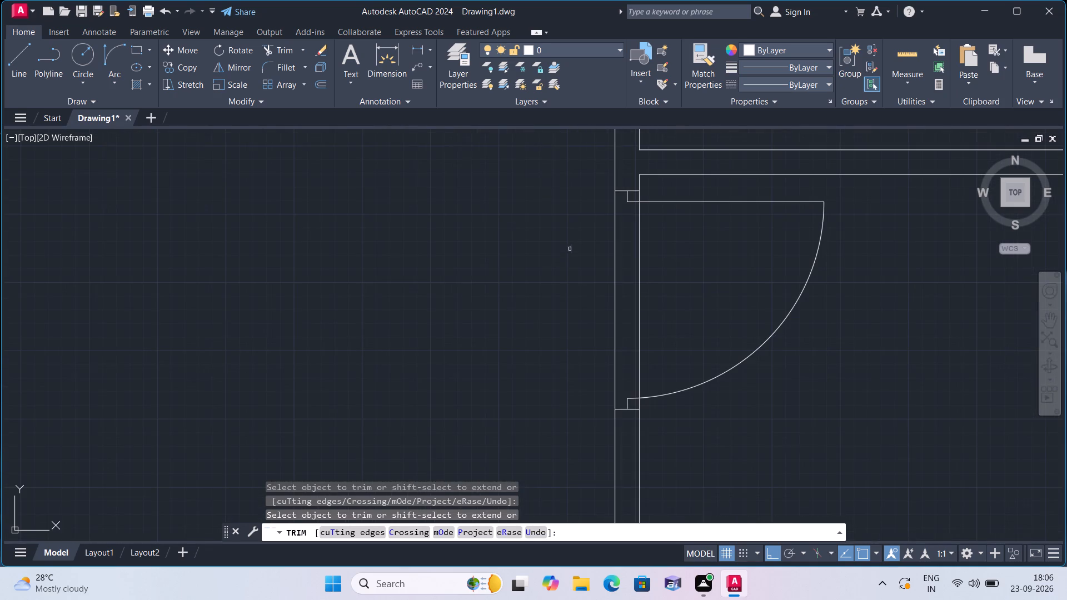
pyautogui.click(640, 198)
pyautogui.click(641, 226)
pyautogui.moveTo(649, 242); pyautogui.dragTo(645, 209, button='middle')
pyautogui.scroll(-3, 645, 209)
pyautogui.scroll(4, 639, 267)
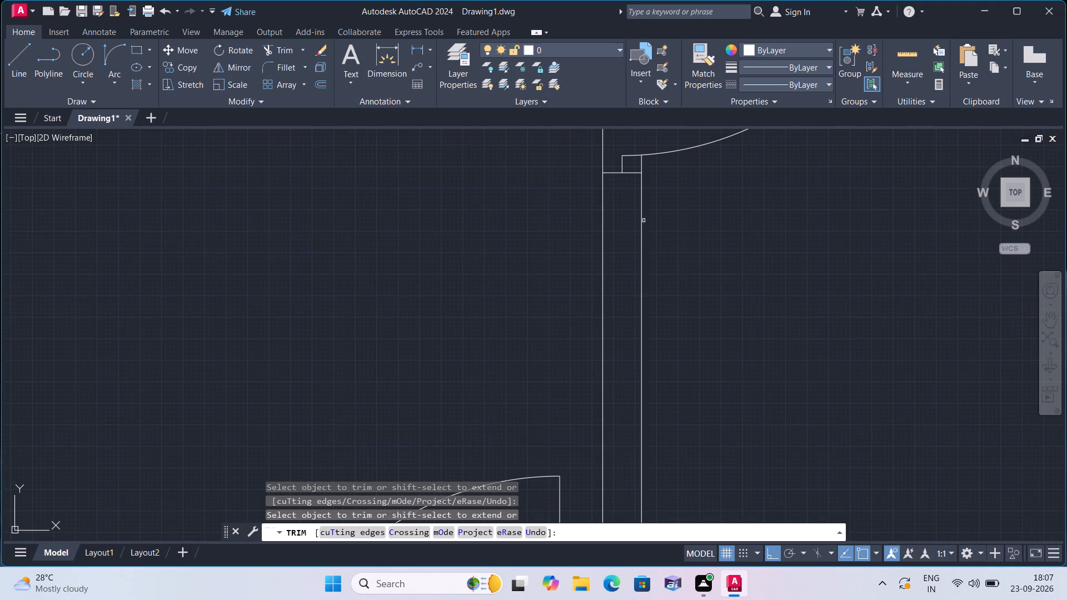
pyautogui.click(641, 163)
# Trim the upper wall line between the 3' door jambs in the left room's lower partition, and the vertical line crossing that partition's end.
pyautogui.scroll(-4, 645, 170)
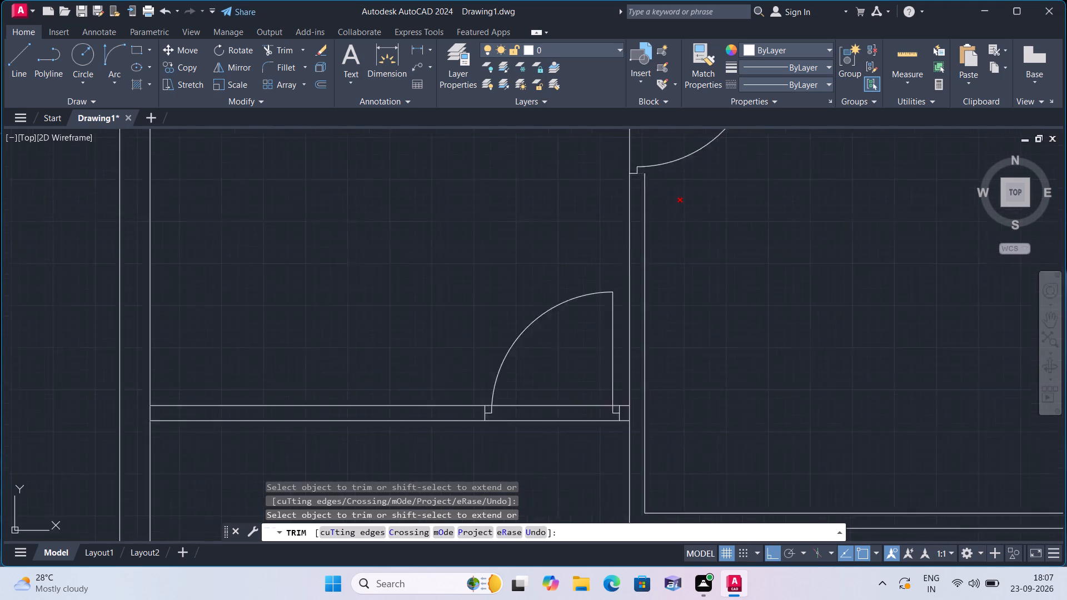
pyautogui.scroll(3, 596, 278)
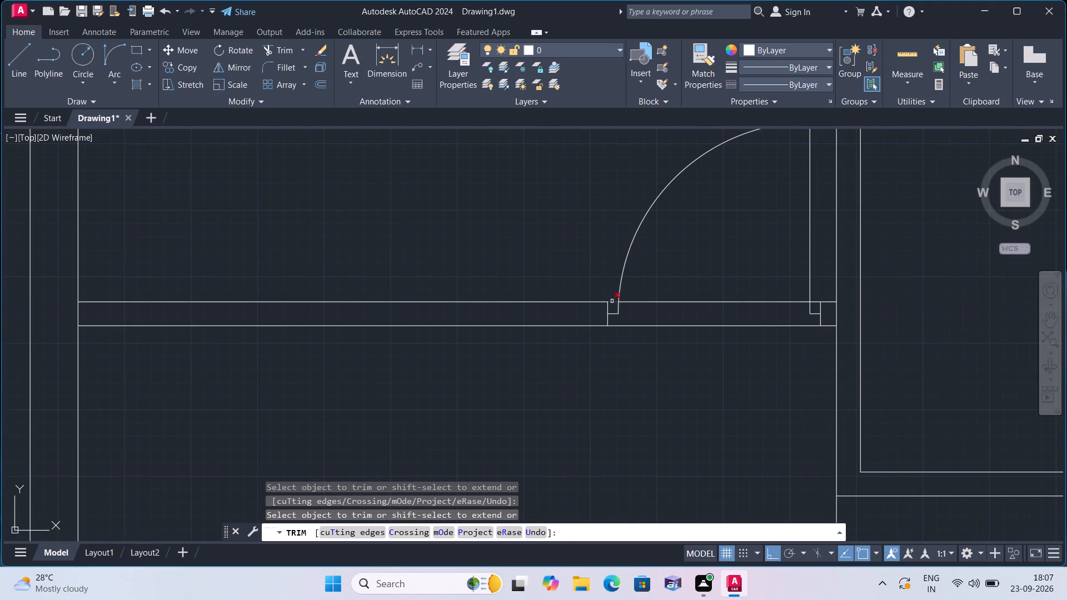
pyautogui.click(612, 302)
pyautogui.click(635, 301)
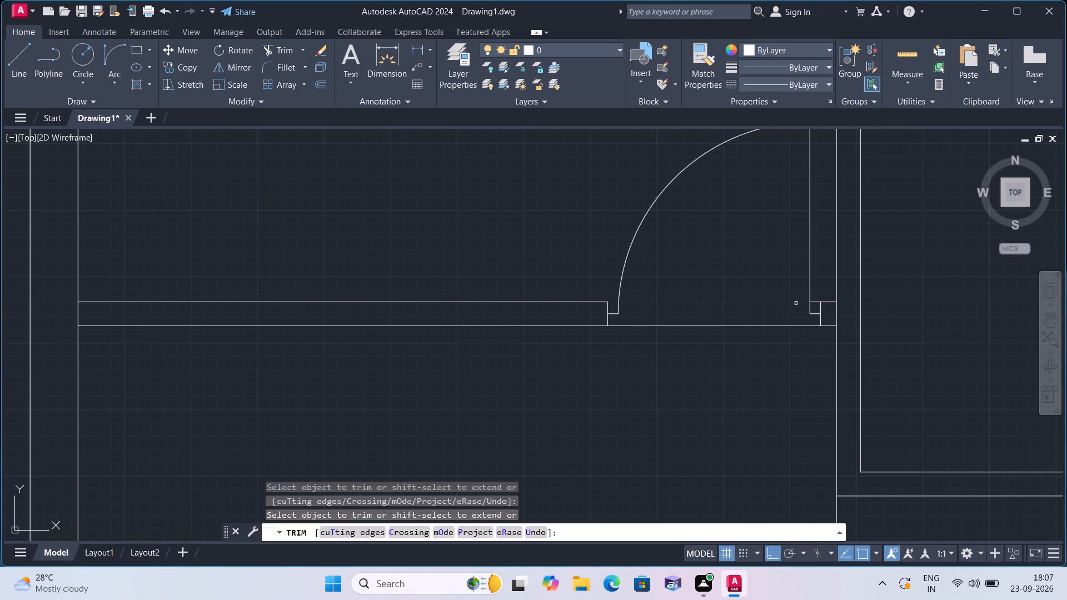
pyautogui.click(813, 302)
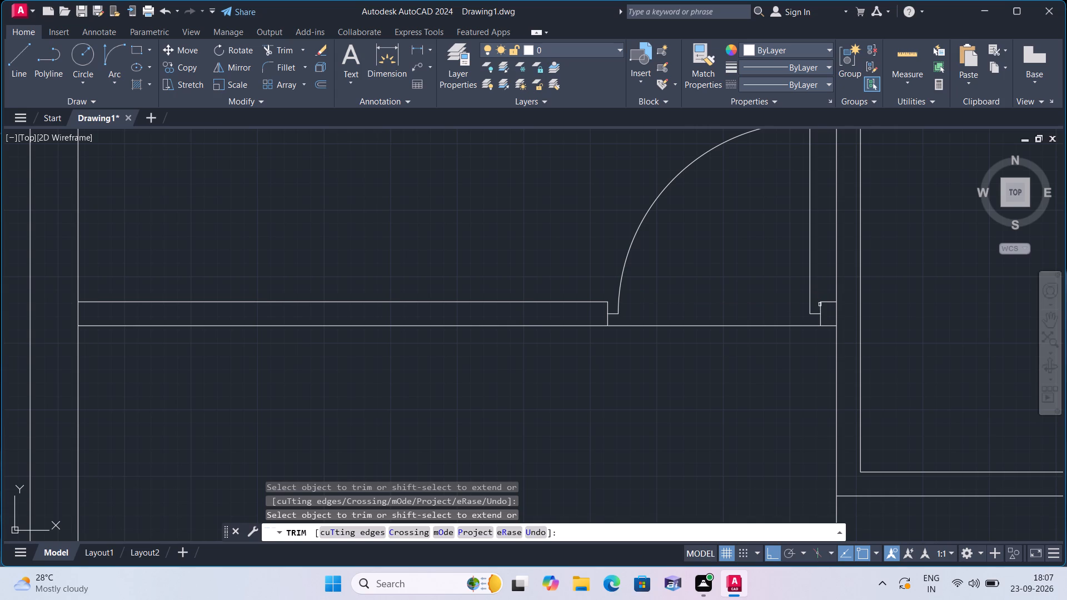
pyautogui.click(835, 316)
# Trim both line ends of the short cross partition at the top of the passage where they run into the left passage wall.
pyautogui.scroll(-3, 848, 309)
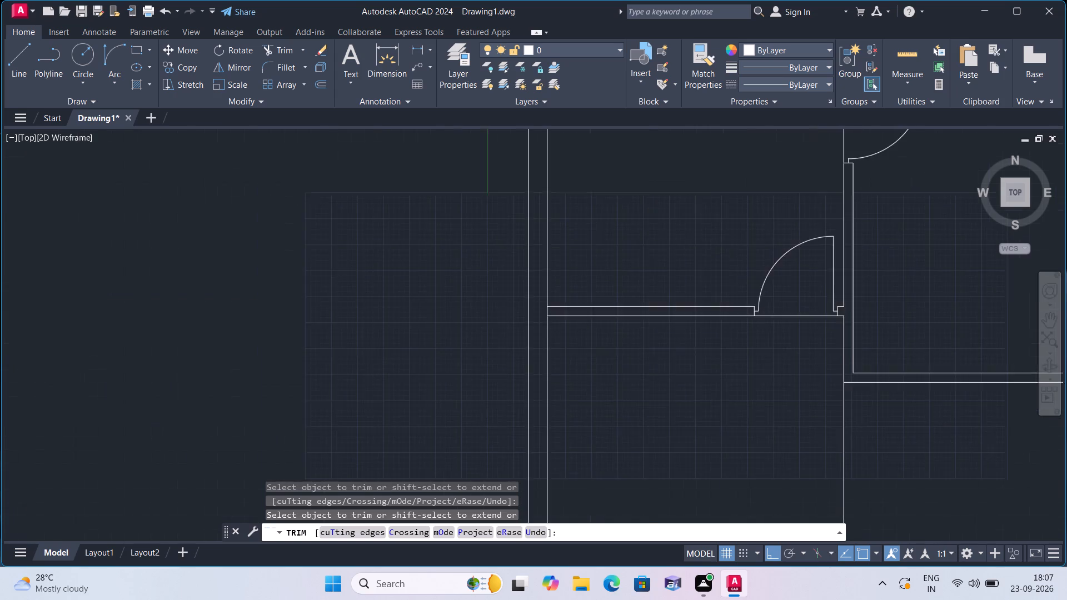
pyautogui.scroll(-1, 763, 261)
pyautogui.moveTo(763, 263); pyautogui.dragTo(579, 359, button='middle')
pyautogui.scroll(1, 640, 290)
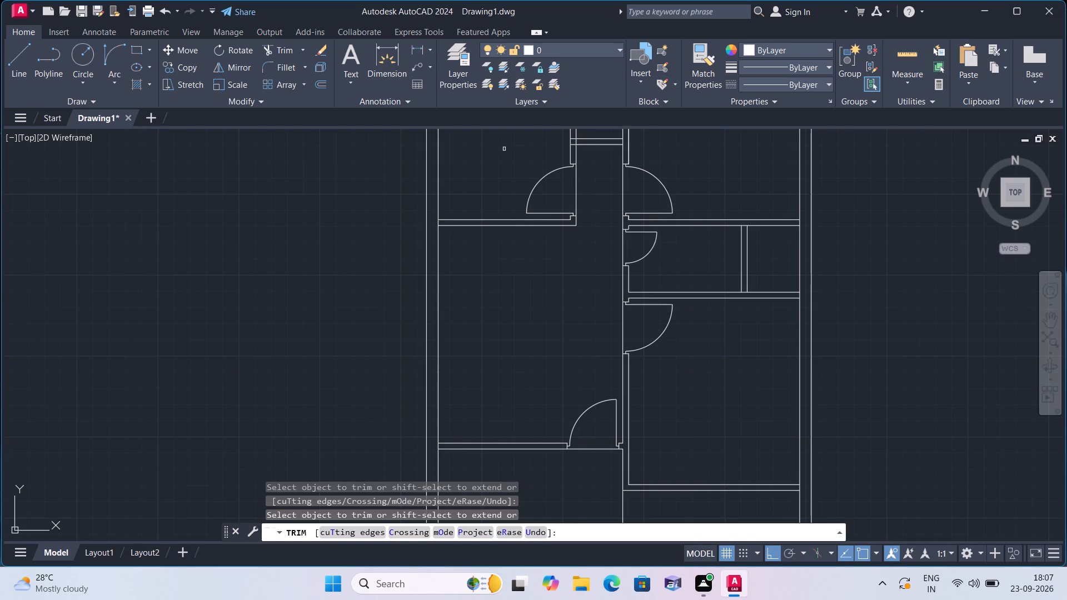
pyautogui.moveTo(504, 149); pyautogui.dragTo(531, 274, button='middle')
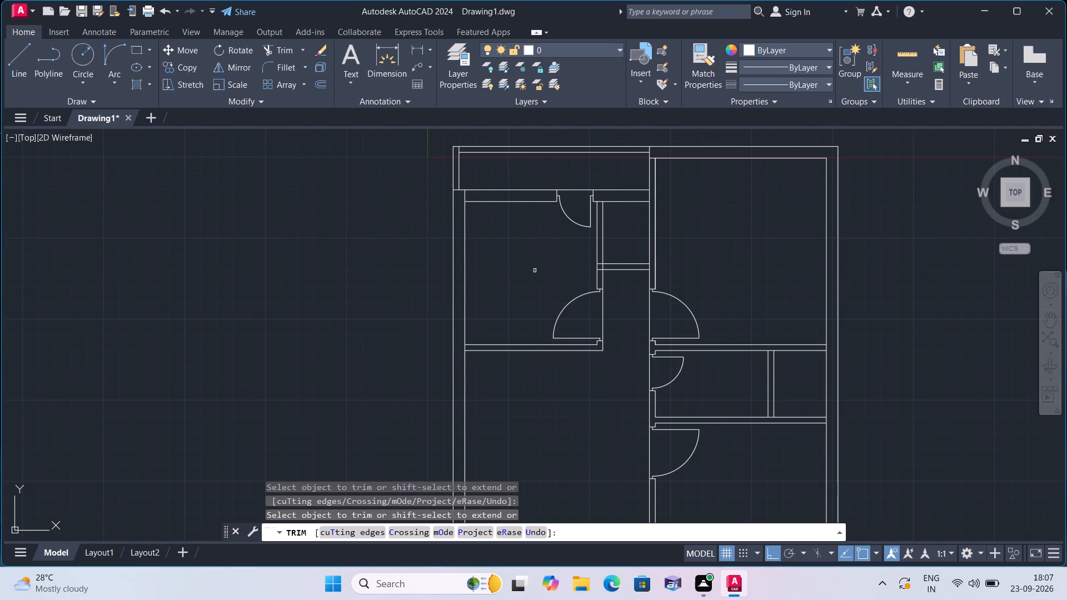
pyautogui.scroll(3, 597, 266)
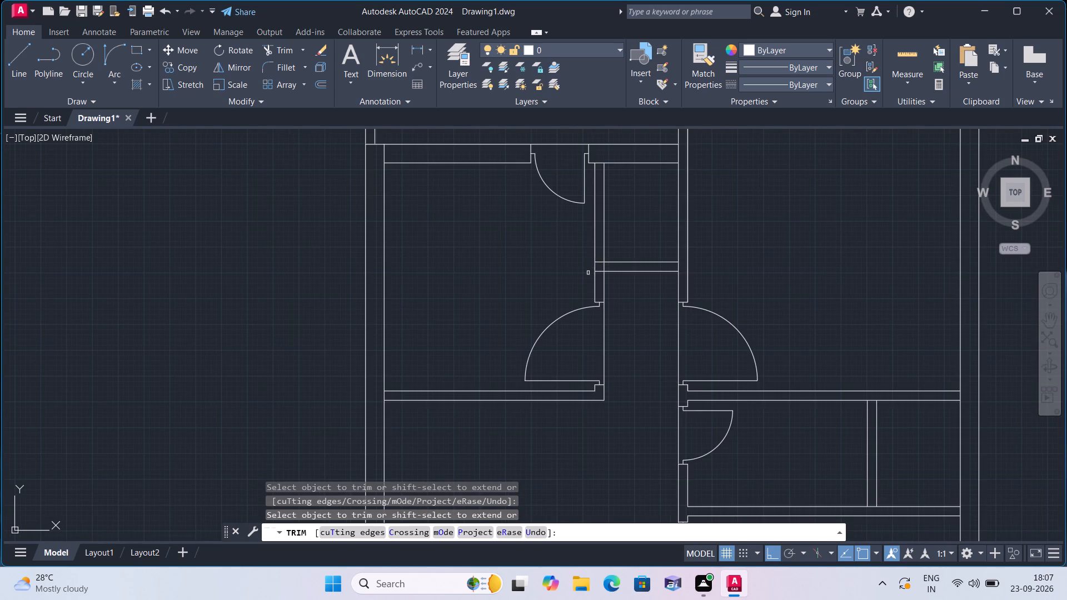
pyautogui.click(618, 271)
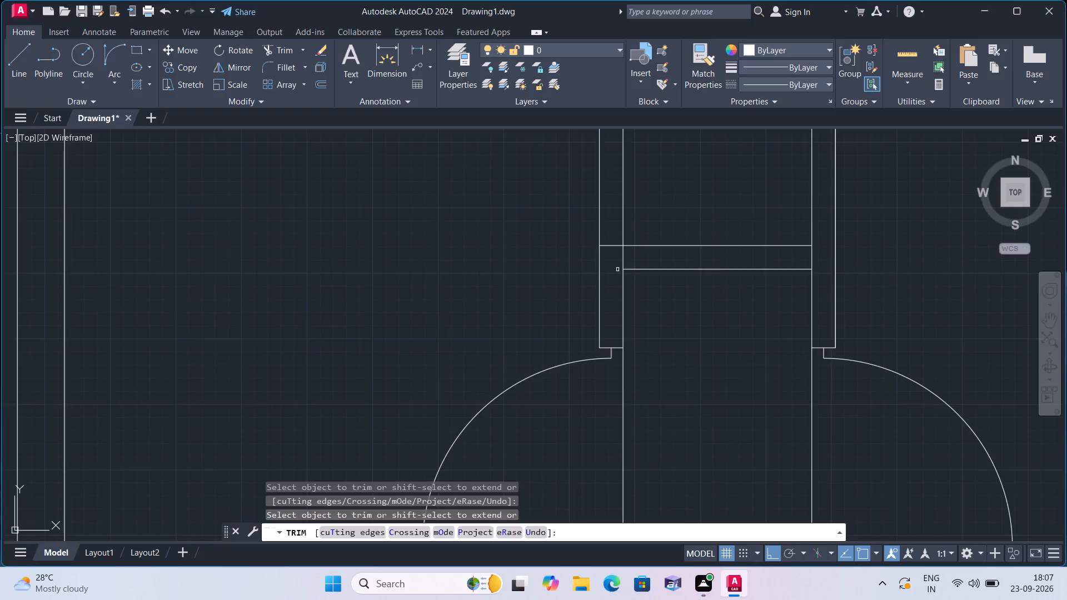
pyautogui.click(617, 244)
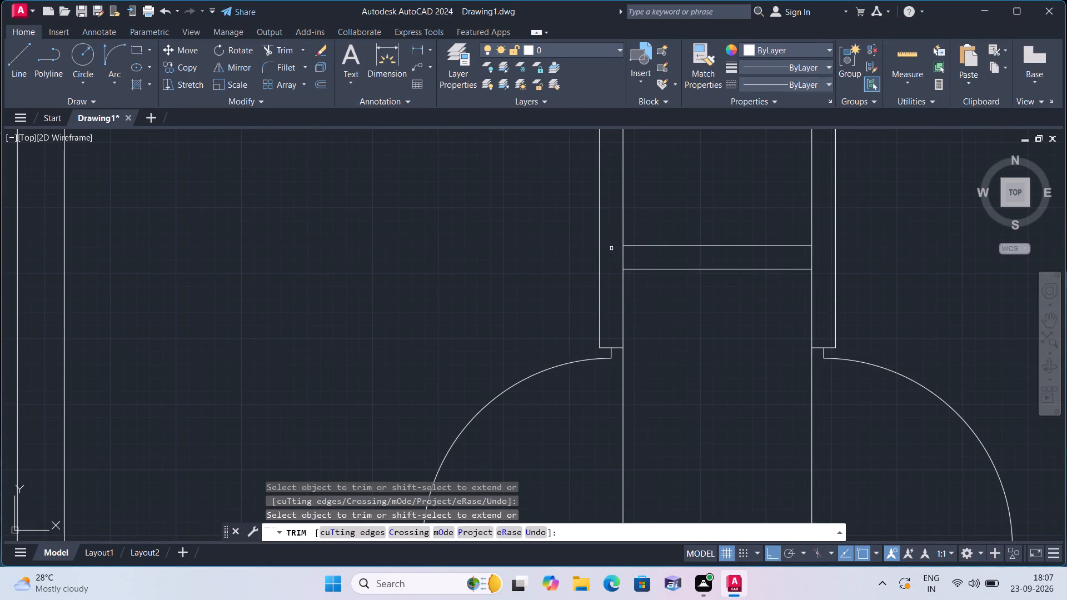
# Trim the passage wall lines on both sides between the two faces of the short cross partition.
pyautogui.scroll(-2, 611, 248)
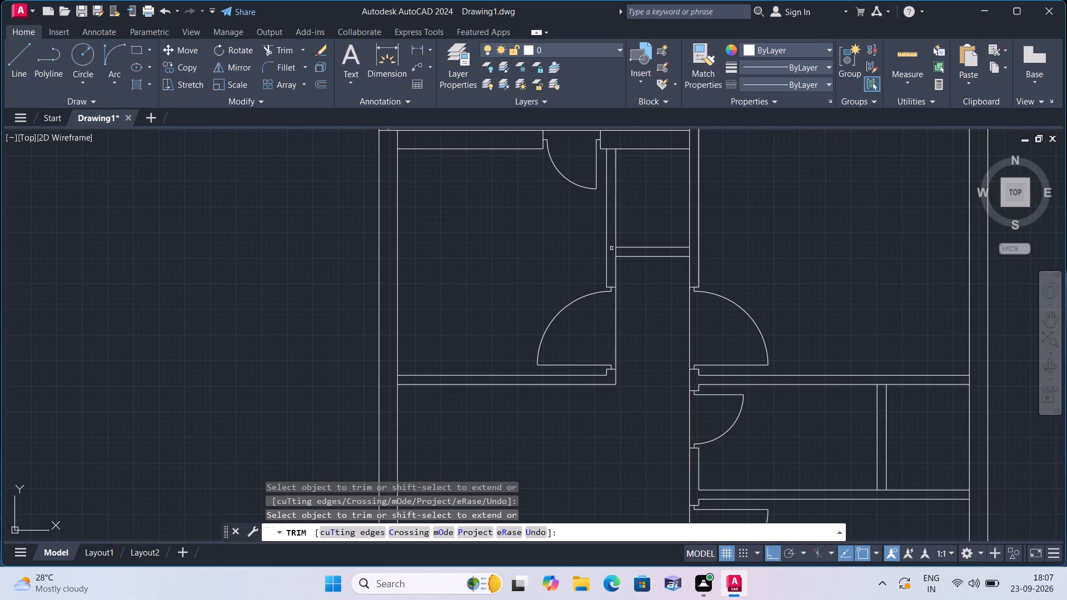
pyautogui.moveTo(607, 263); pyautogui.dragTo(596, 319, button='middle')
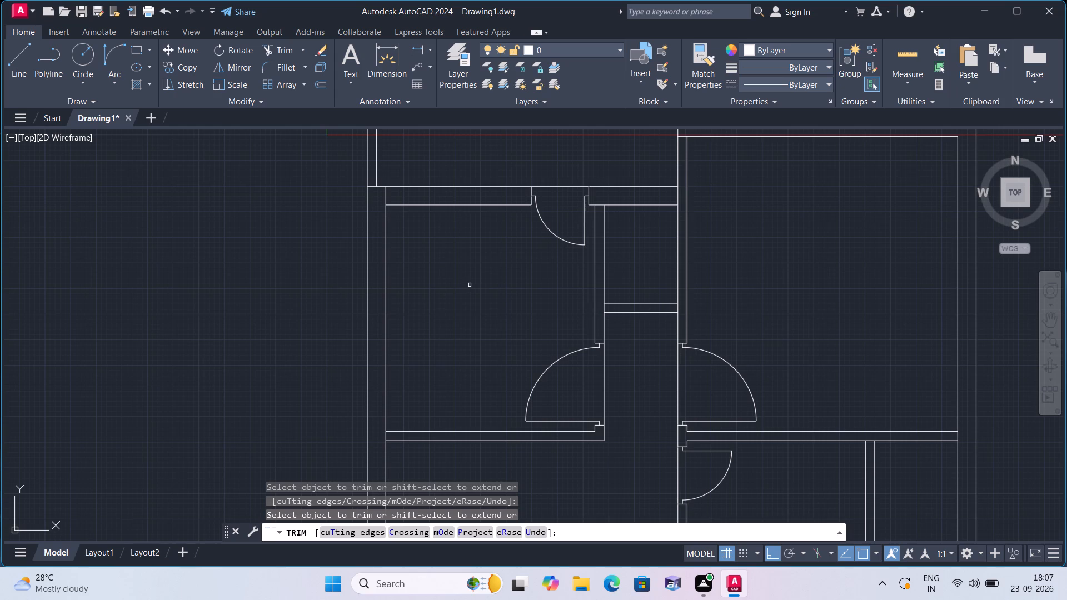
pyautogui.scroll(2, 546, 293)
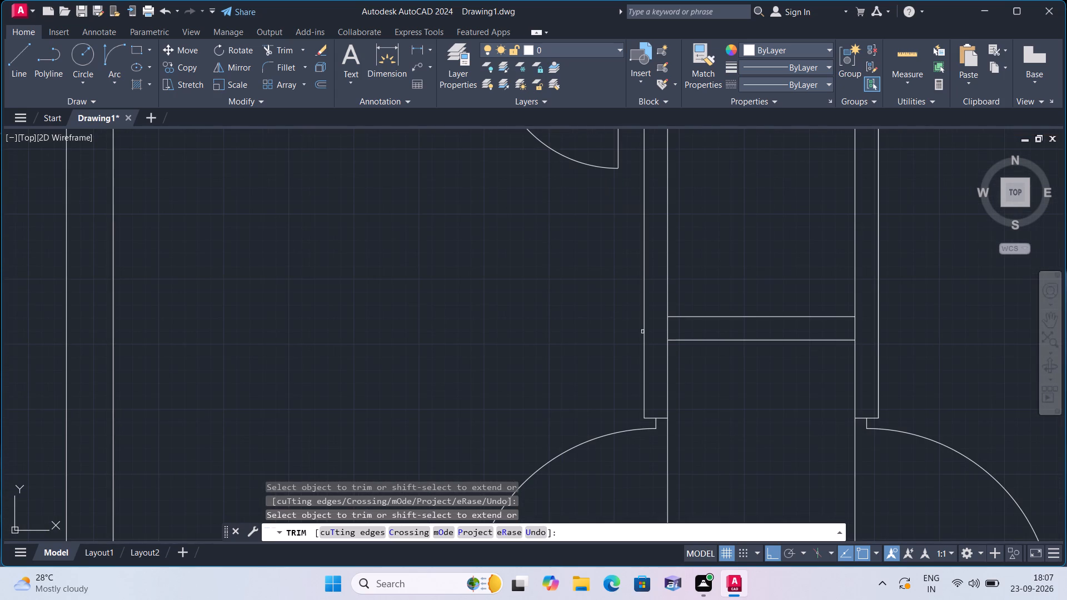
pyautogui.click(666, 331)
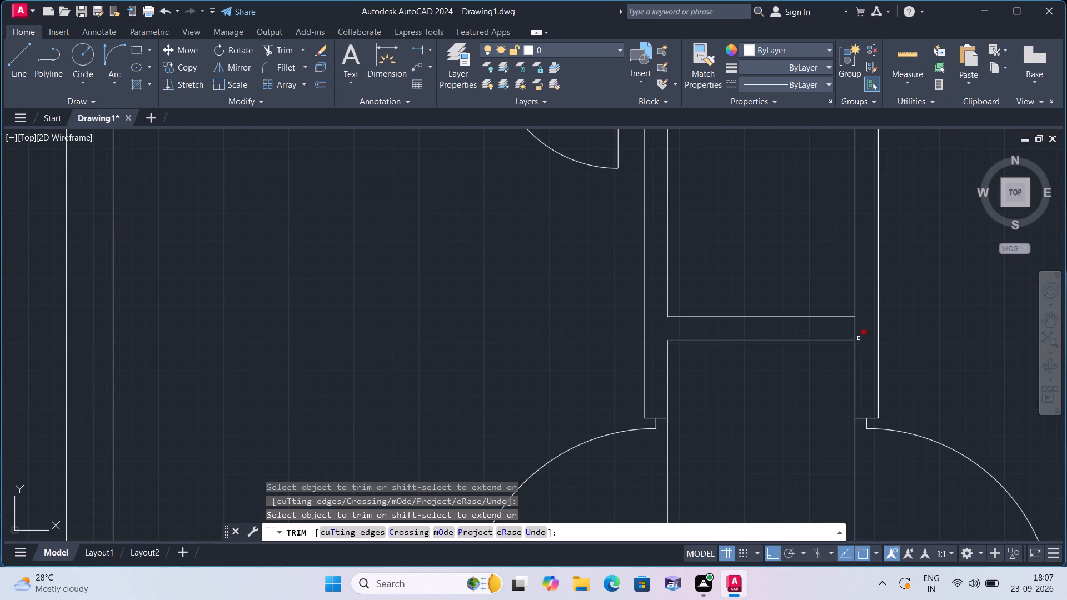
pyautogui.click(856, 327)
# Trim the horizontal wall lines across both ends of the vertical partition dividing the small room from its neighbour.
pyautogui.scroll(-2, 856, 327)
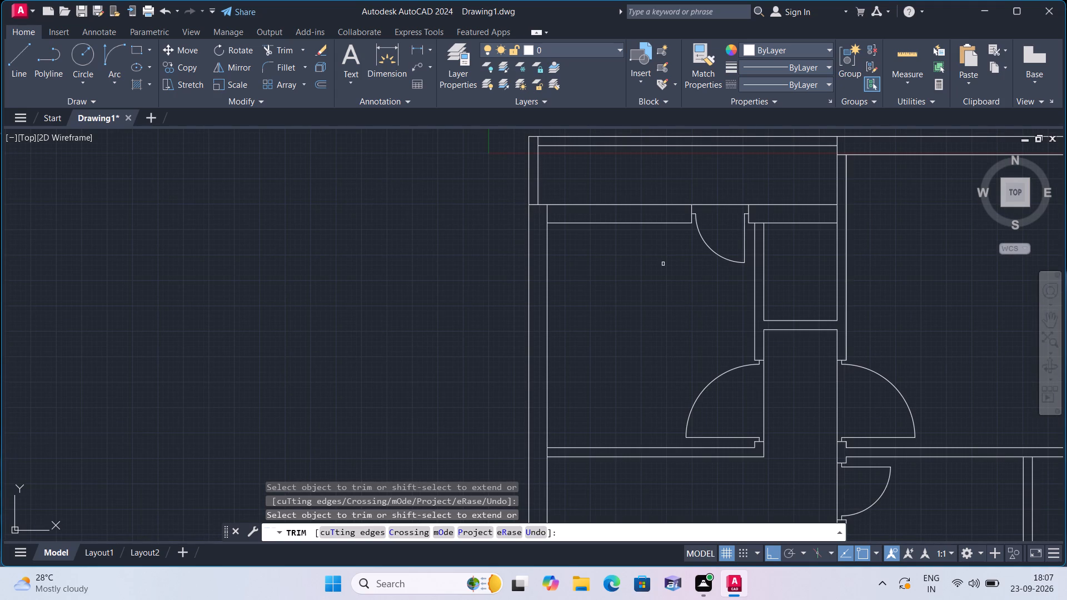
pyautogui.moveTo(661, 264); pyautogui.dragTo(632, 349, button='middle')
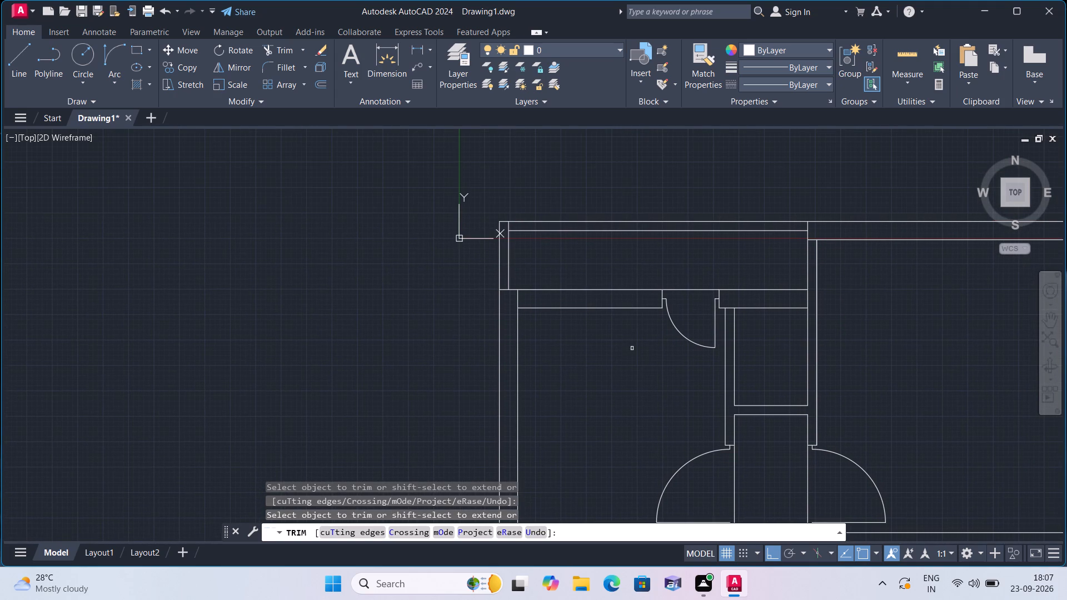
pyautogui.moveTo(632, 347); pyautogui.dragTo(563, 274, button='middle')
pyautogui.moveTo(563, 274); pyautogui.dragTo(544, 292, button='middle')
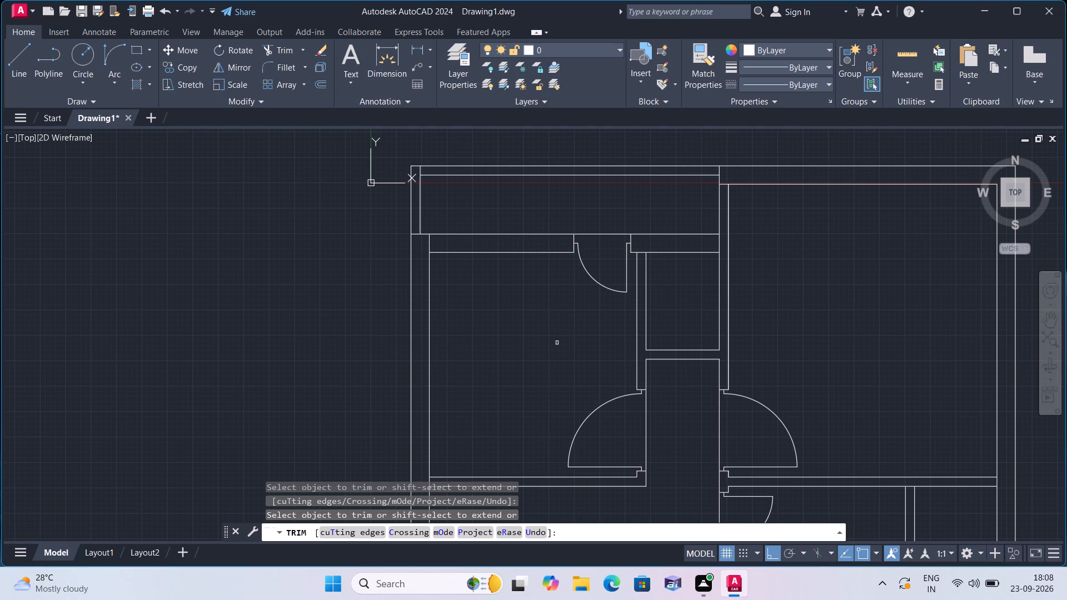
pyautogui.moveTo(557, 343); pyautogui.dragTo(565, 221, button='middle')
pyautogui.scroll(-1, 564, 234)
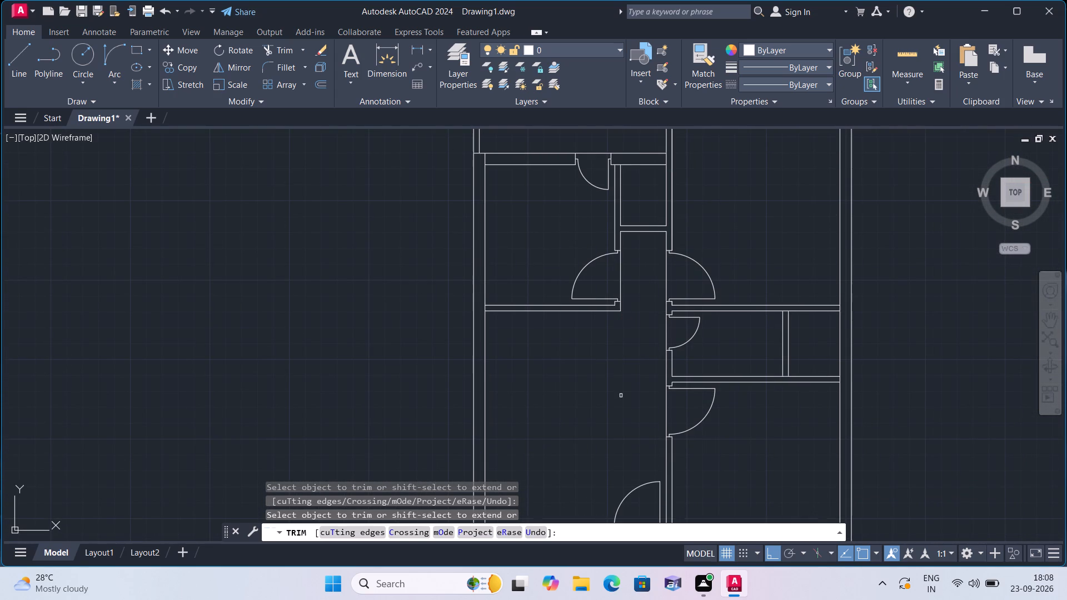
pyautogui.moveTo(621, 396); pyautogui.dragTo(630, 348, button='middle')
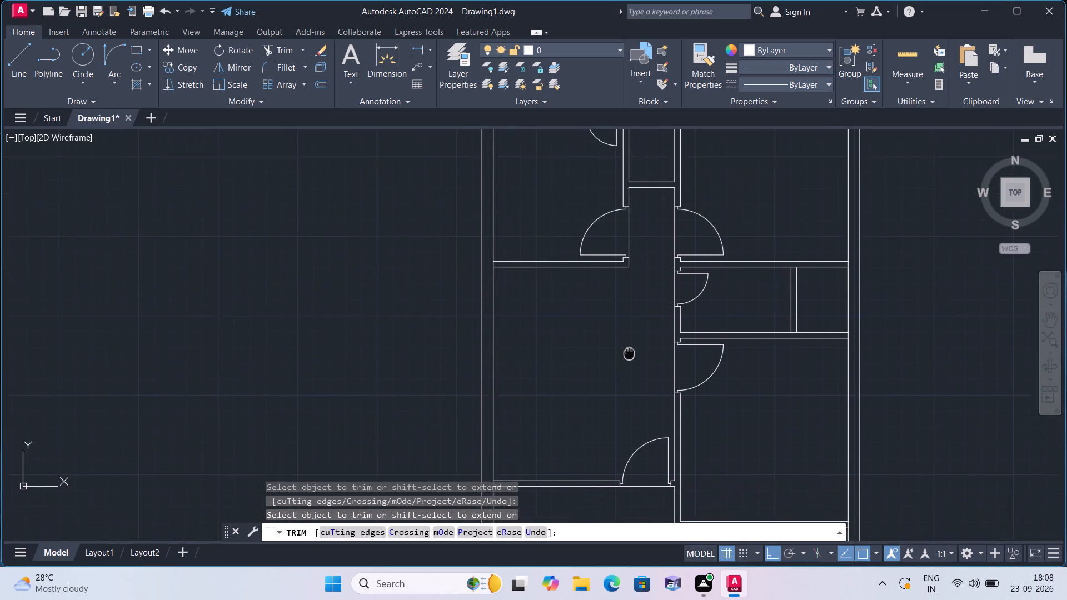
pyautogui.moveTo(630, 348); pyautogui.dragTo(636, 322, button='middle')
pyautogui.middleClick(639, 311)
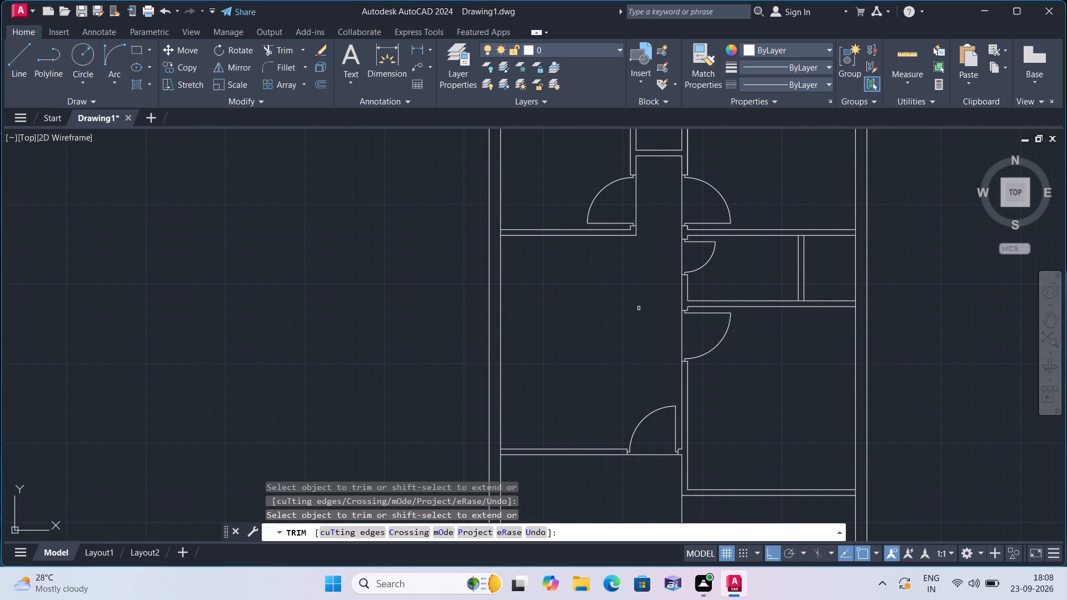
pyautogui.scroll(2, 845, 248)
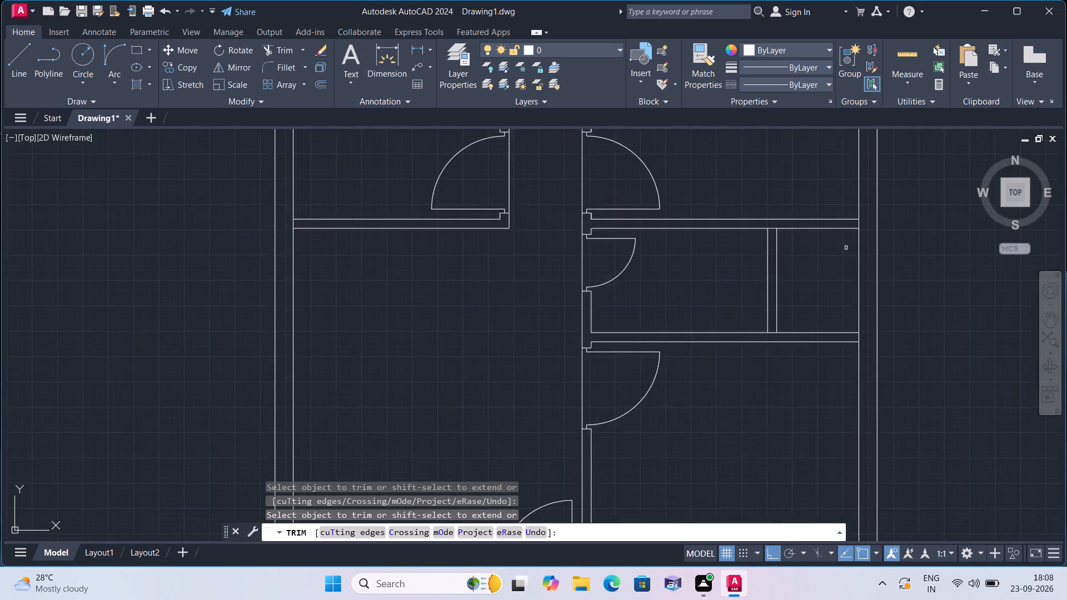
pyautogui.click(737, 221)
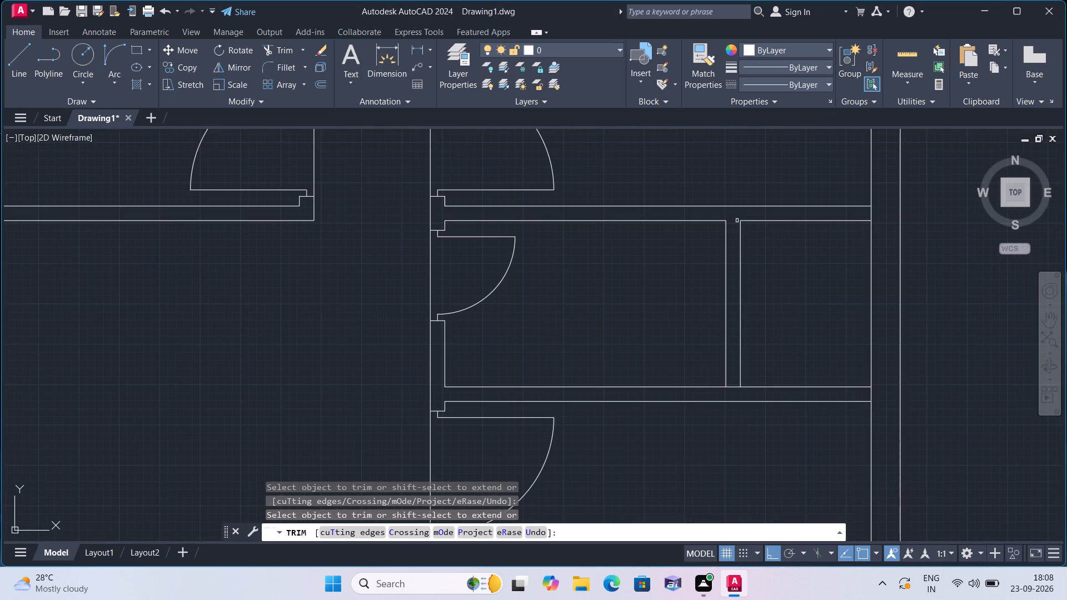
pyautogui.click(736, 386)
# Draw a vertical line down from the lower face of the left room's partition, starting just left of the 3' door.
pyautogui.scroll(-3, 724, 366)
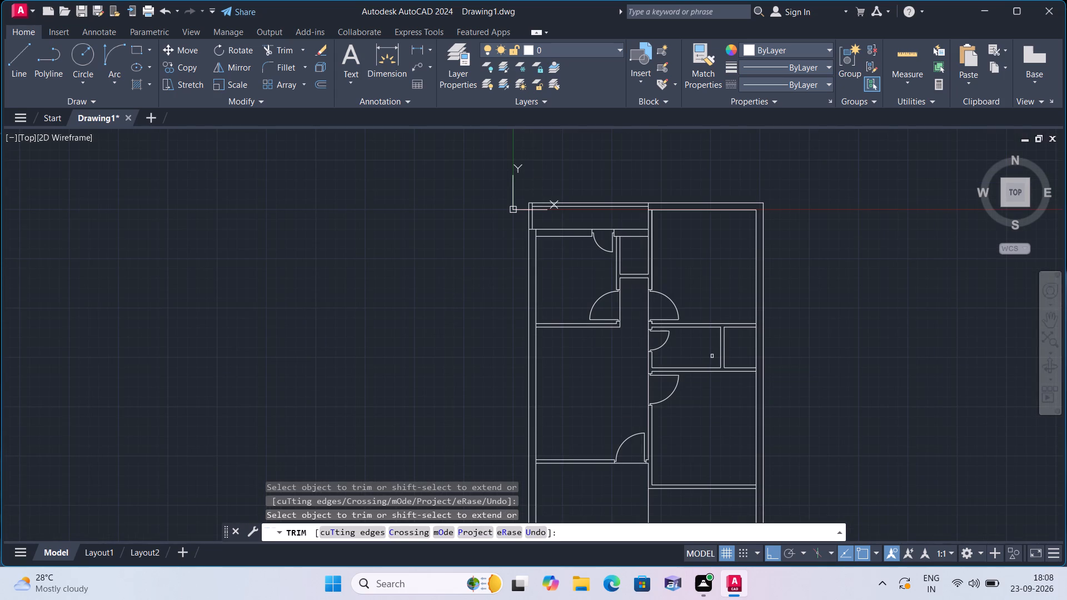
pyautogui.moveTo(706, 353); pyautogui.dragTo(687, 271, button='middle')
pyautogui.scroll(-1, 688, 281)
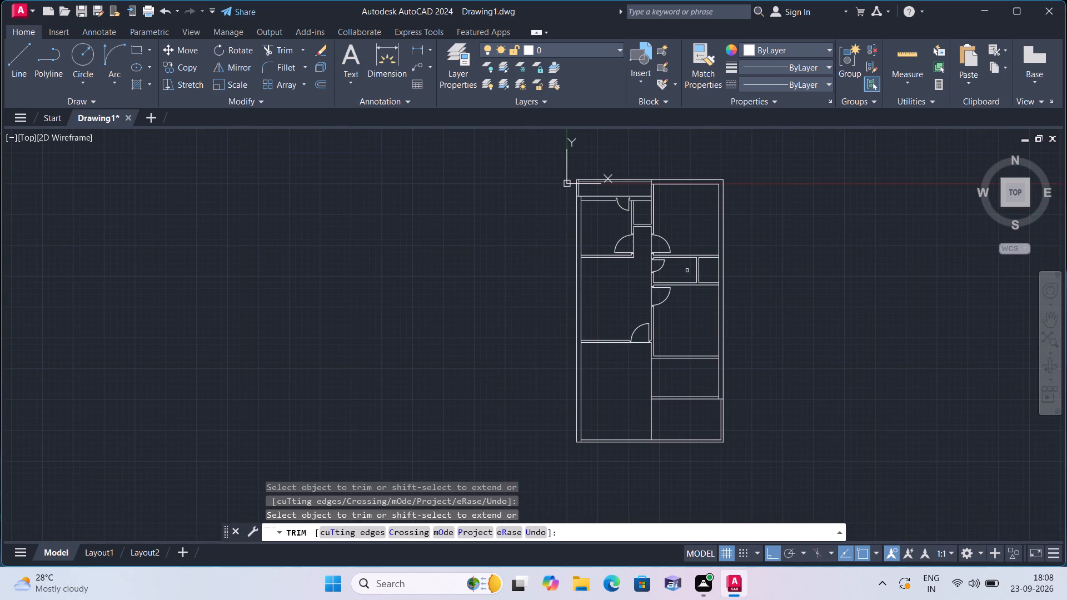
pyautogui.scroll(1, 615, 354)
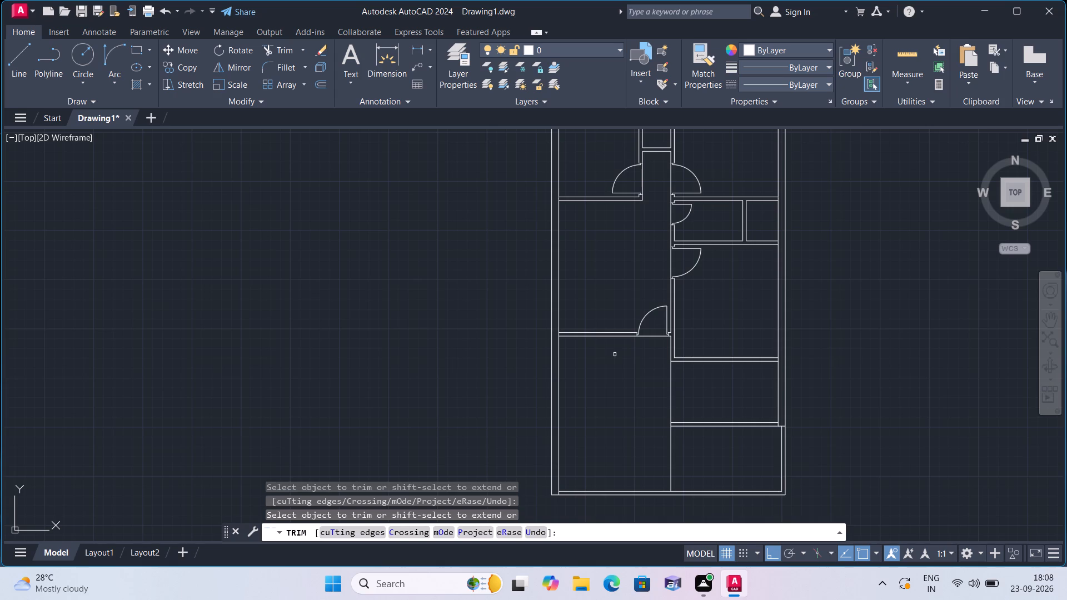
pyautogui.press('space')
pyautogui.write('l')
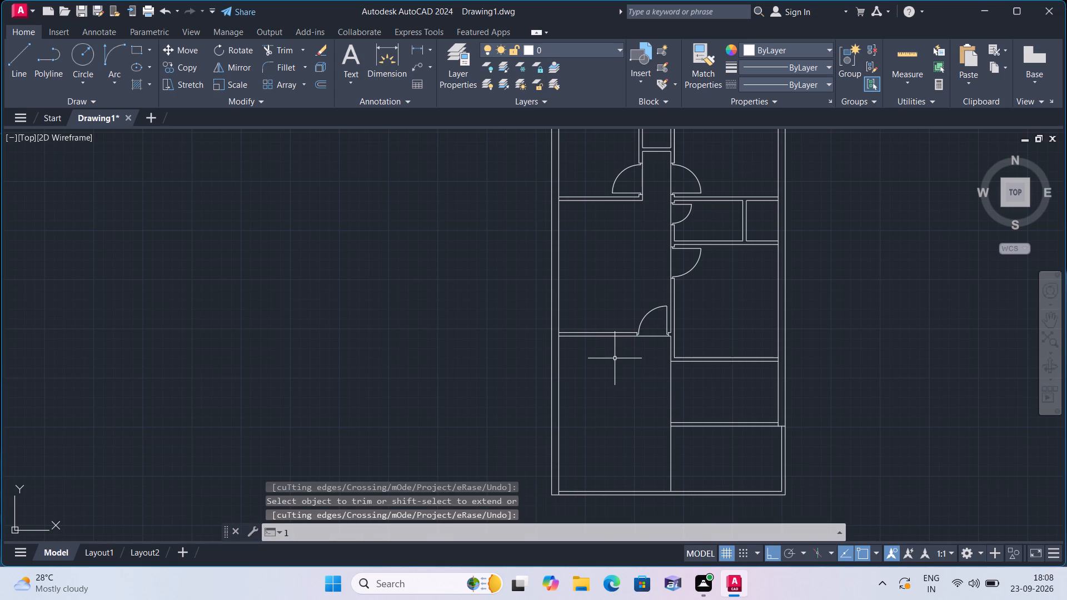
pyautogui.press('space')
pyautogui.scroll(4, 614, 348)
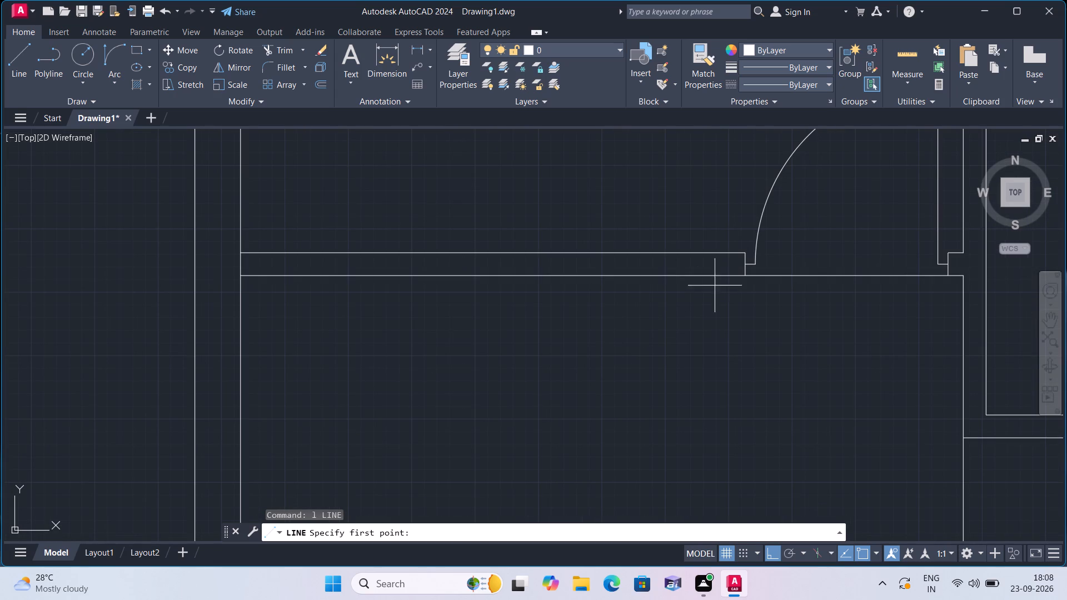
pyautogui.click(726, 277)
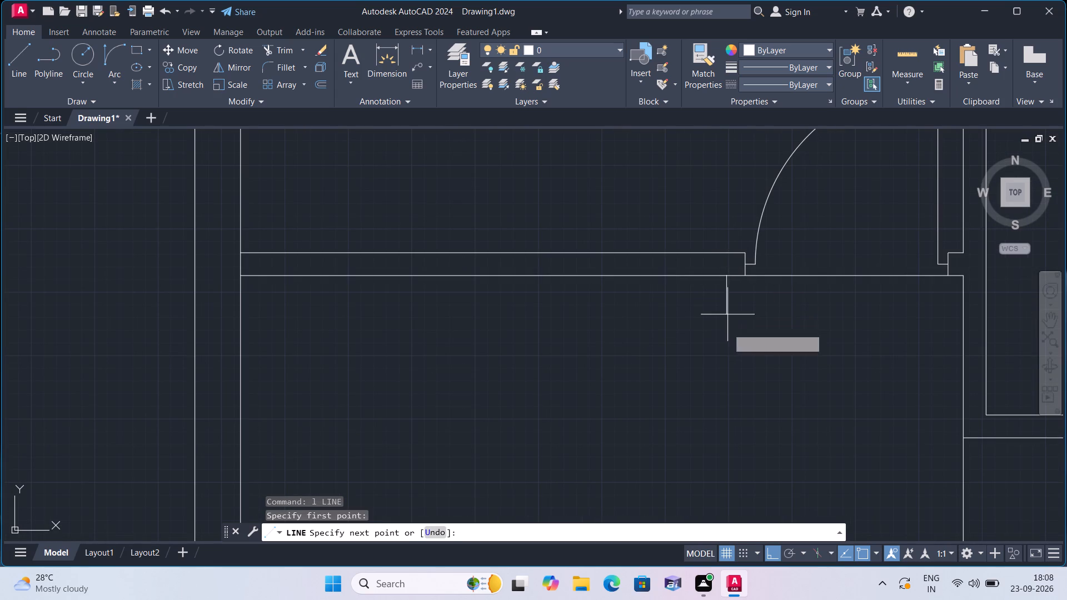
pyautogui.scroll(-1, 724, 411)
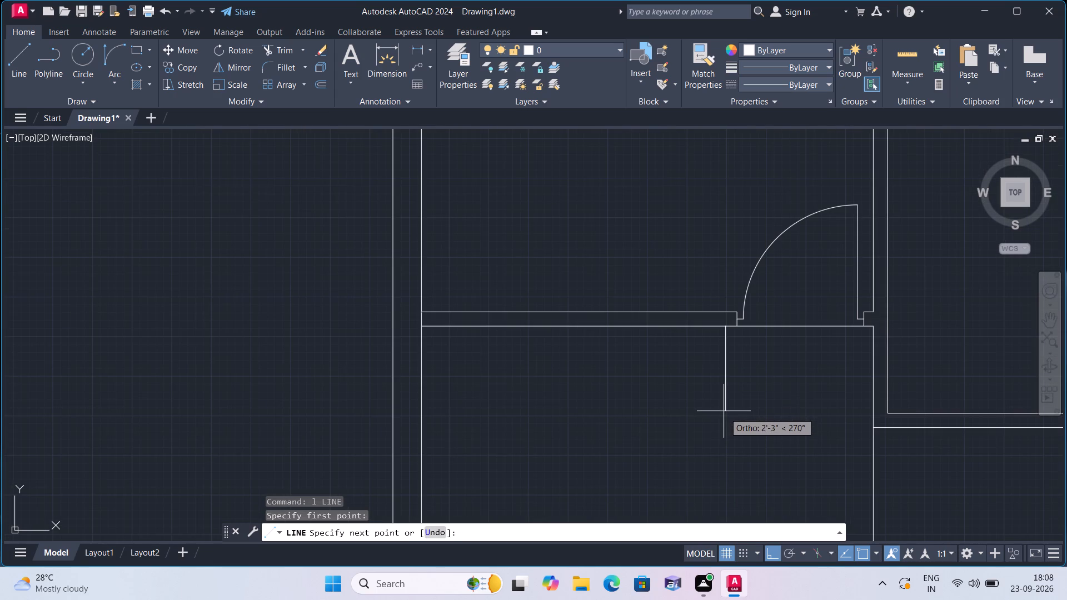
pyautogui.click(723, 468)
pyautogui.press('space')
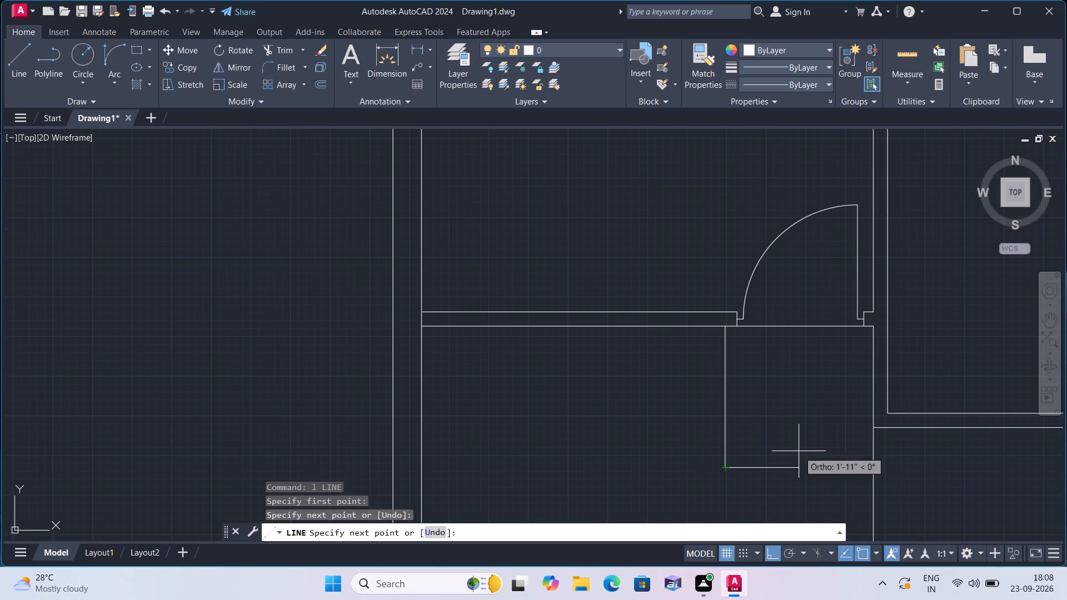
# Draw a line left from the right partition's lower-face corner to the vertical line, continue two 10" segments, and close up to the left room's partition.
pyautogui.press('space')
pyautogui.click(876, 431)
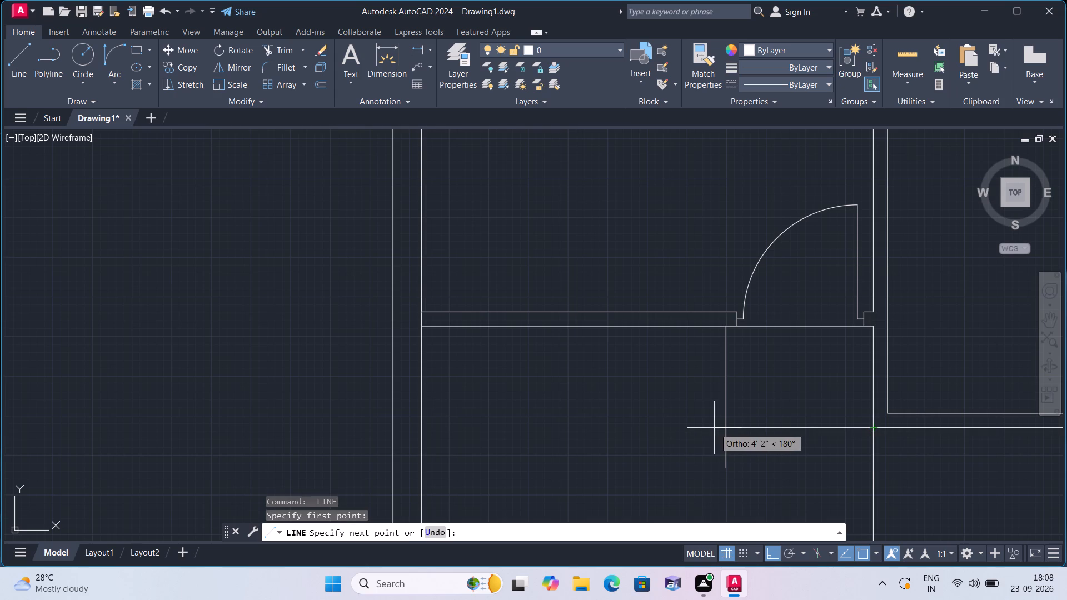
pyautogui.click(726, 428)
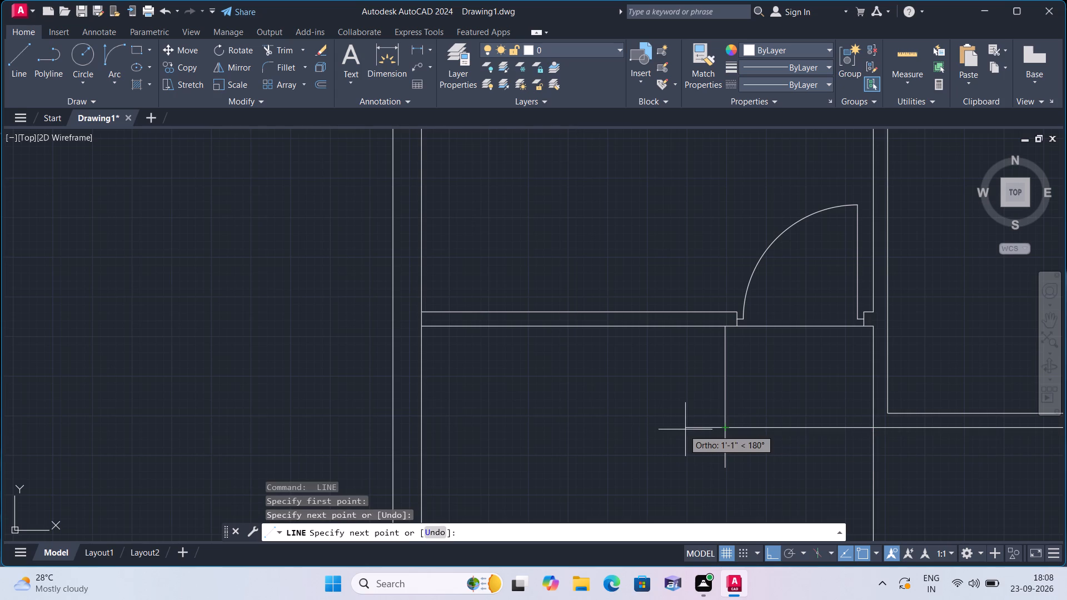
pyautogui.write('10"')
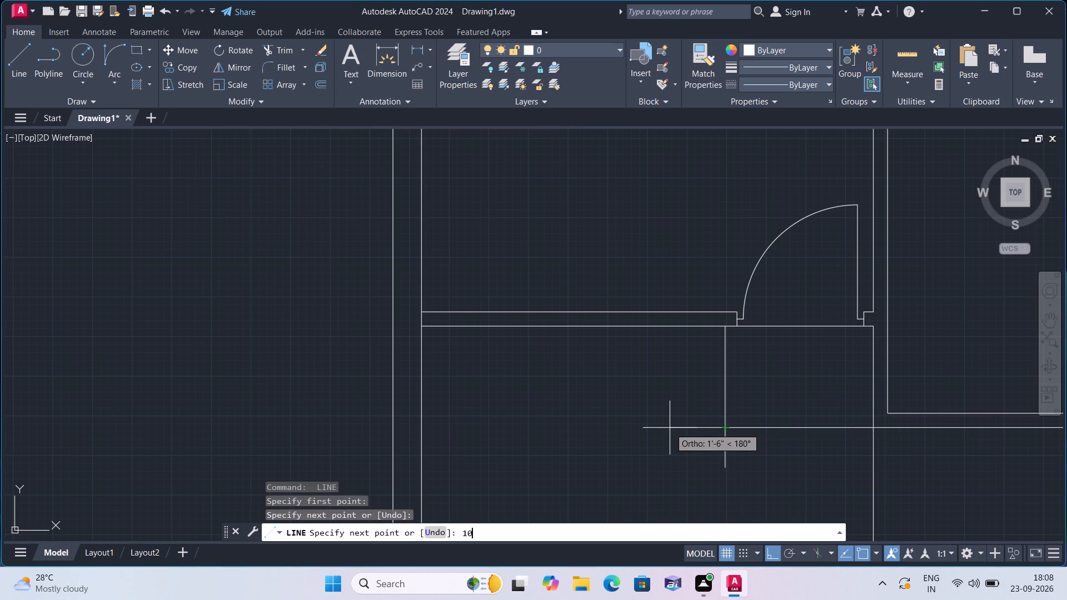
pyautogui.press('space')
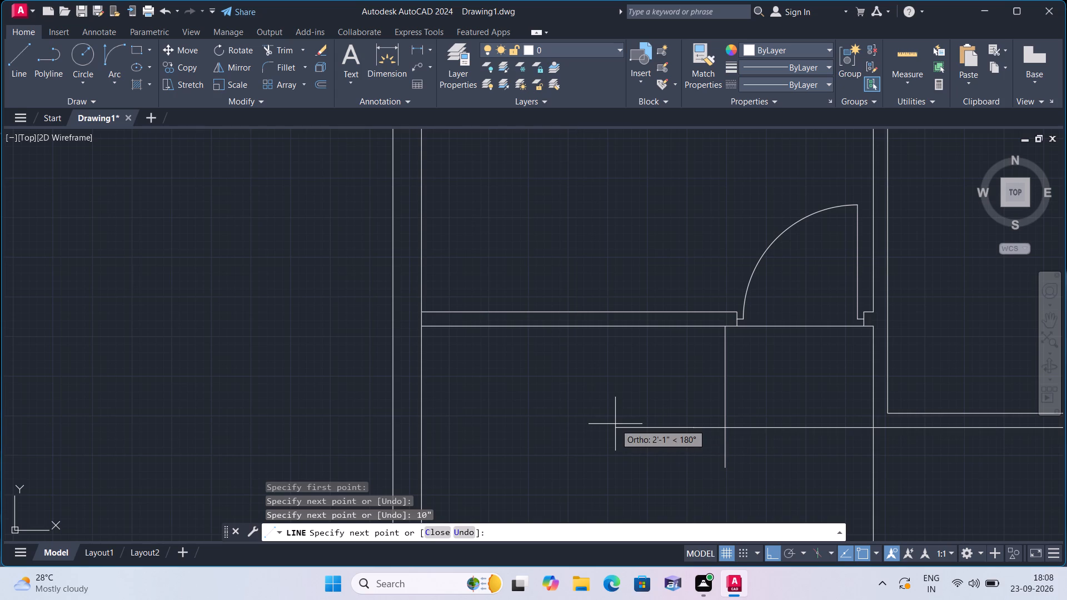
pyautogui.write('10"')
pyautogui.press('space')
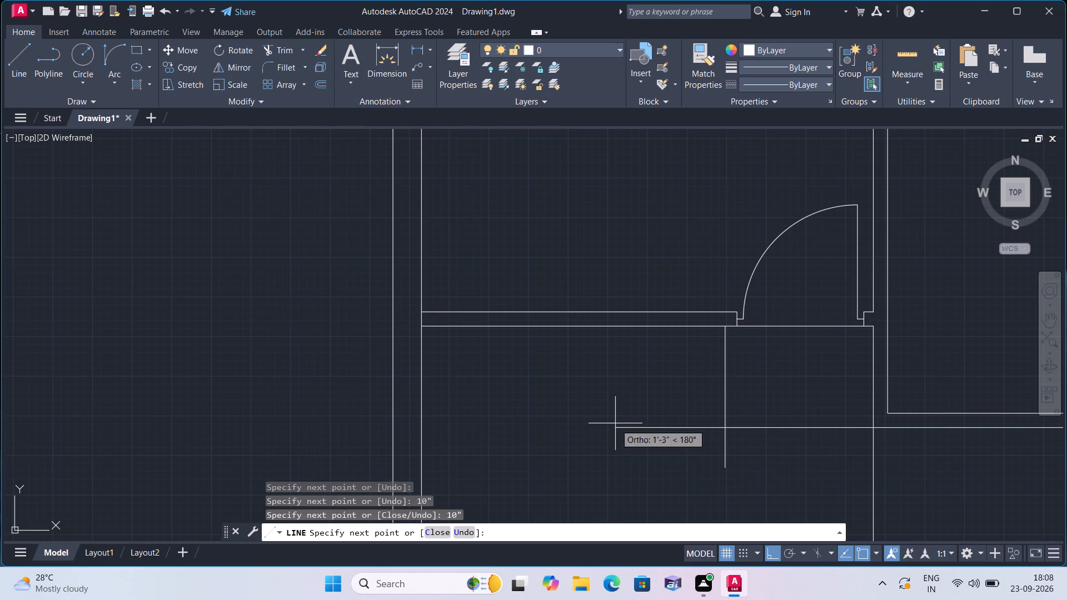
pyautogui.click(659, 328)
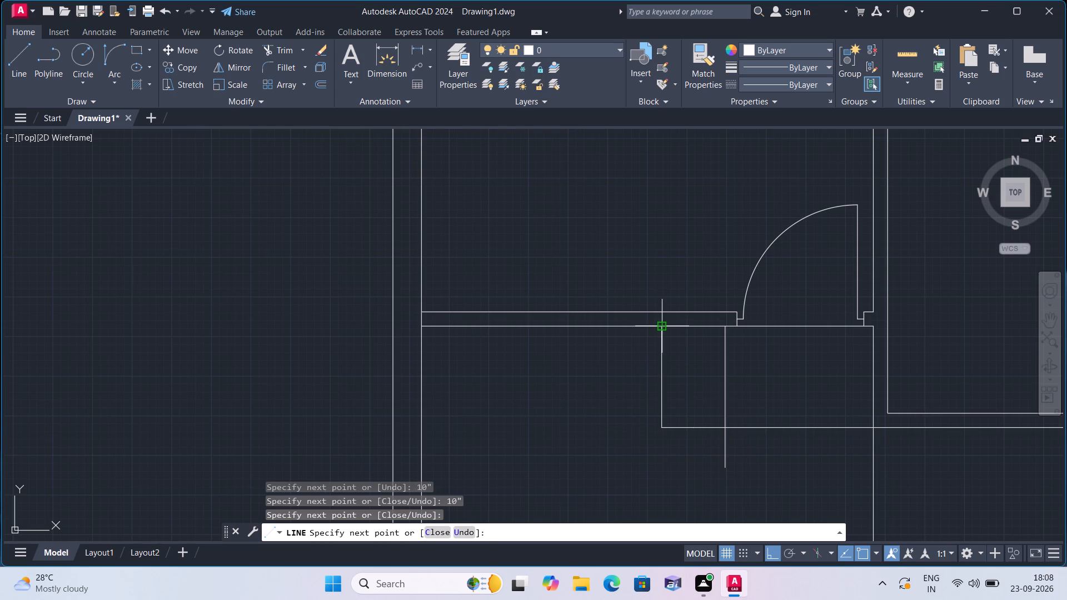
pyautogui.press('space')
# Draw a vertical line at the joint between the two 10" segments up to the left room's partition.
pyautogui.press('space')
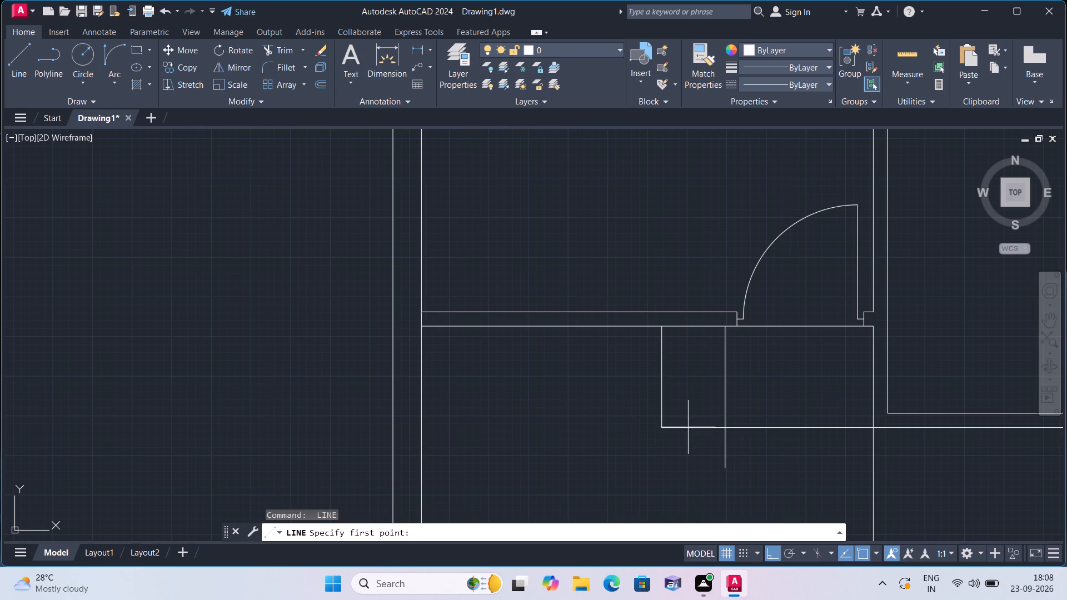
pyautogui.click(691, 430)
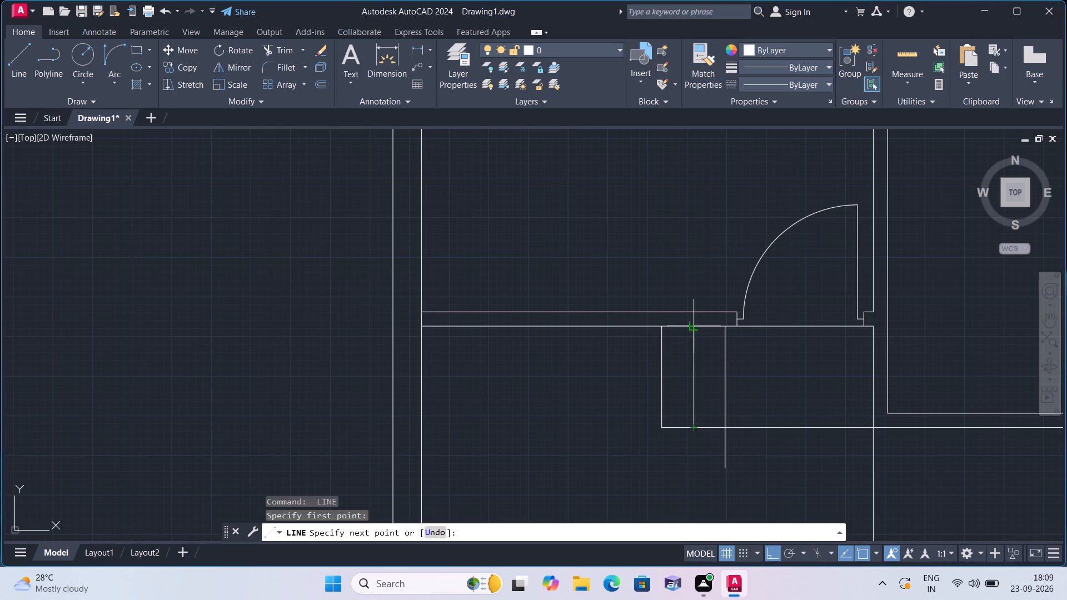
pyautogui.click(694, 326)
pyautogui.press('space')
# Trim the overhang of the vertical line nearest the 3' door below the new horizontal line.
pyautogui.write('trim')
pyautogui.press('space')
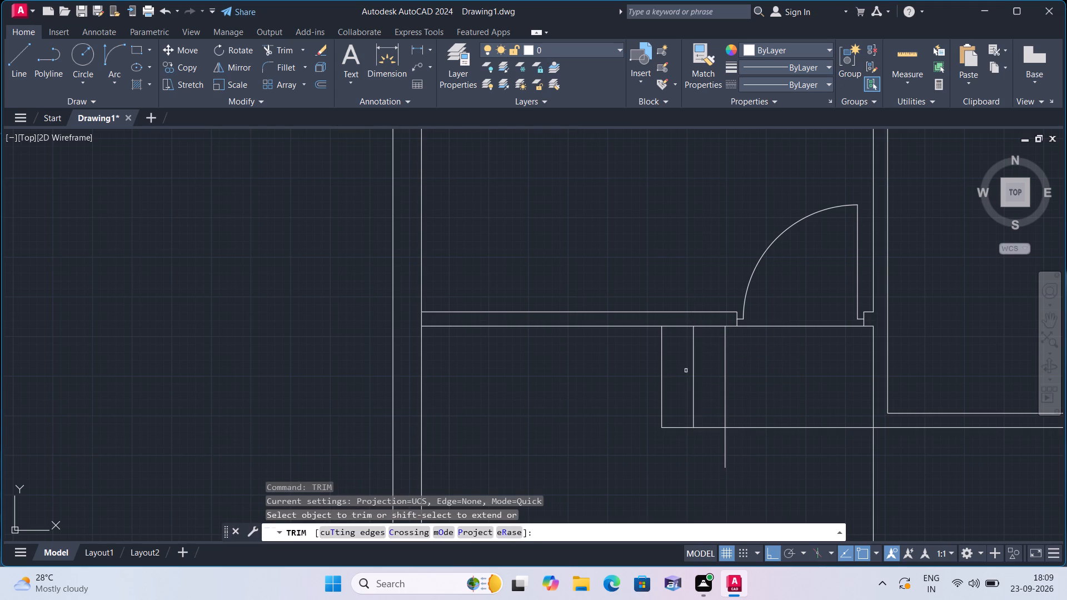
pyautogui.click(717, 451)
pyautogui.click(744, 447)
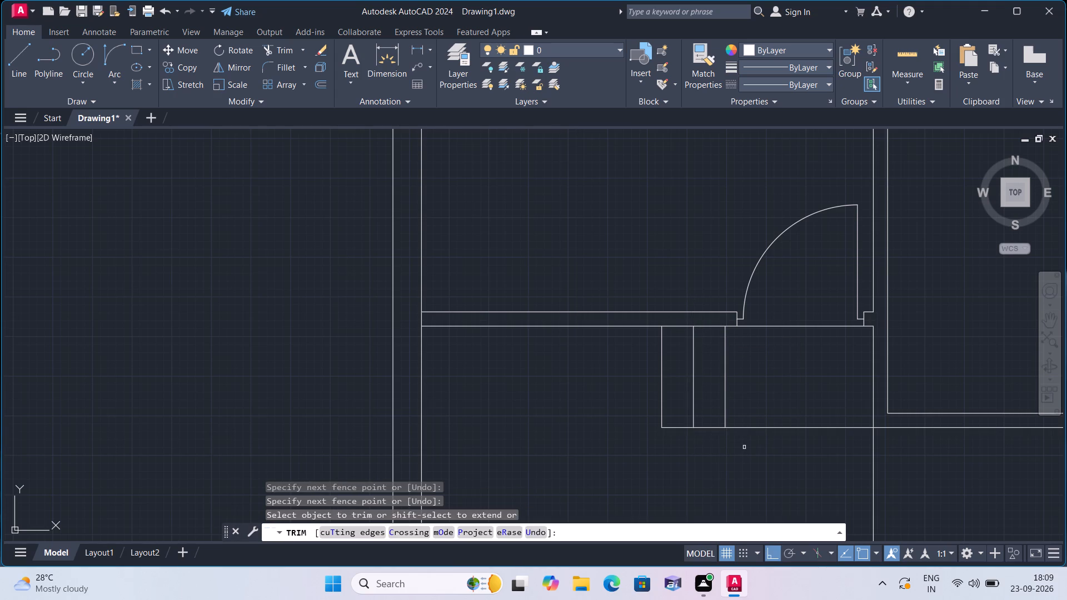
pyautogui.scroll(-2, 744, 447)
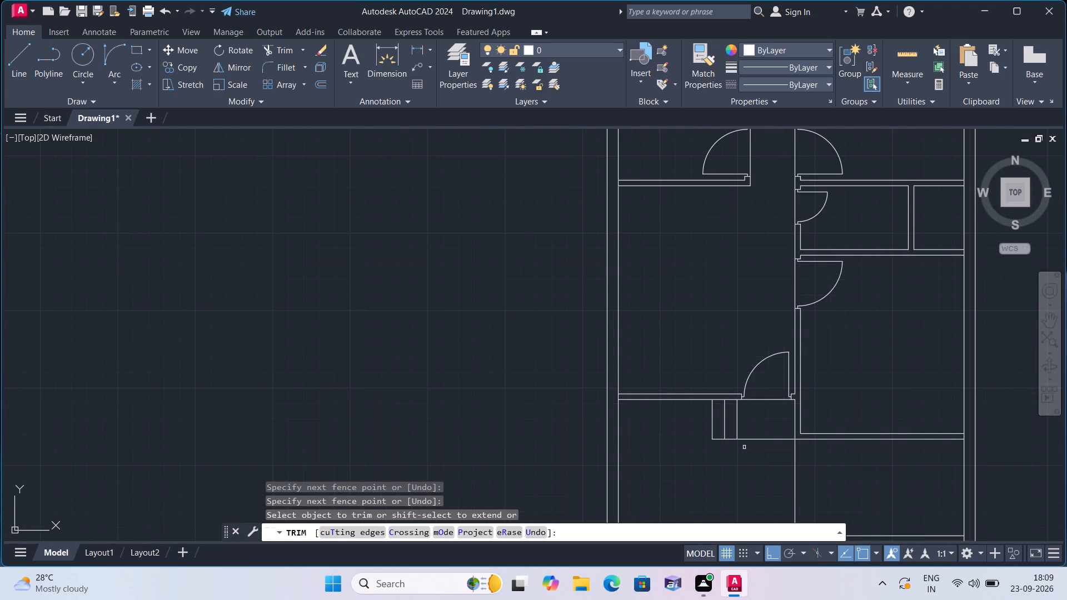
pyautogui.press('Escape')
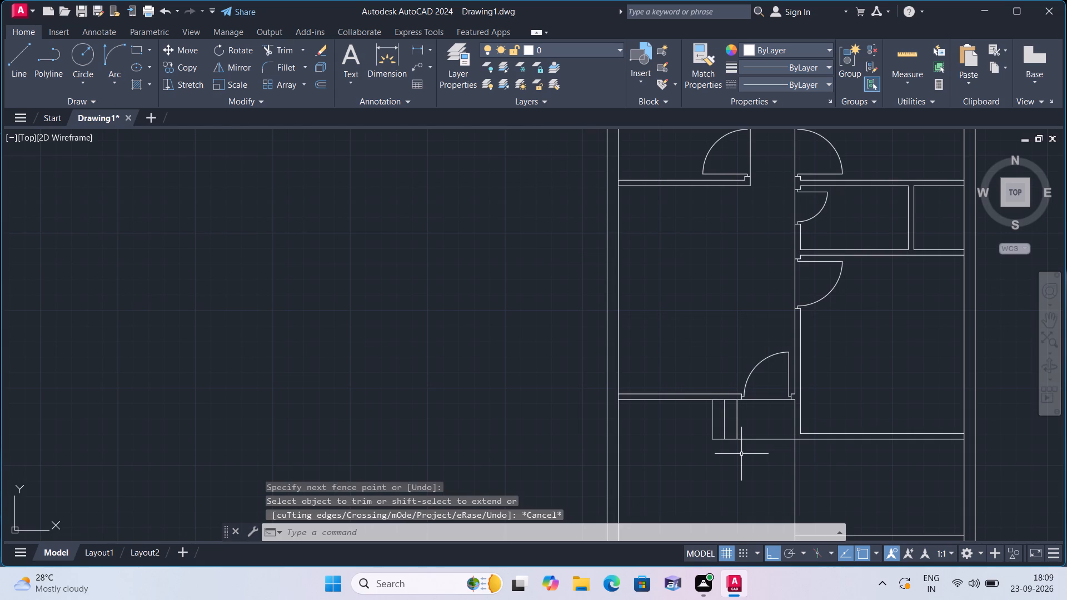
# Offset the inner line of the right outer wall 3'10" inward, beside the space below the lower right room.
pyautogui.scroll(-1, 741, 454)
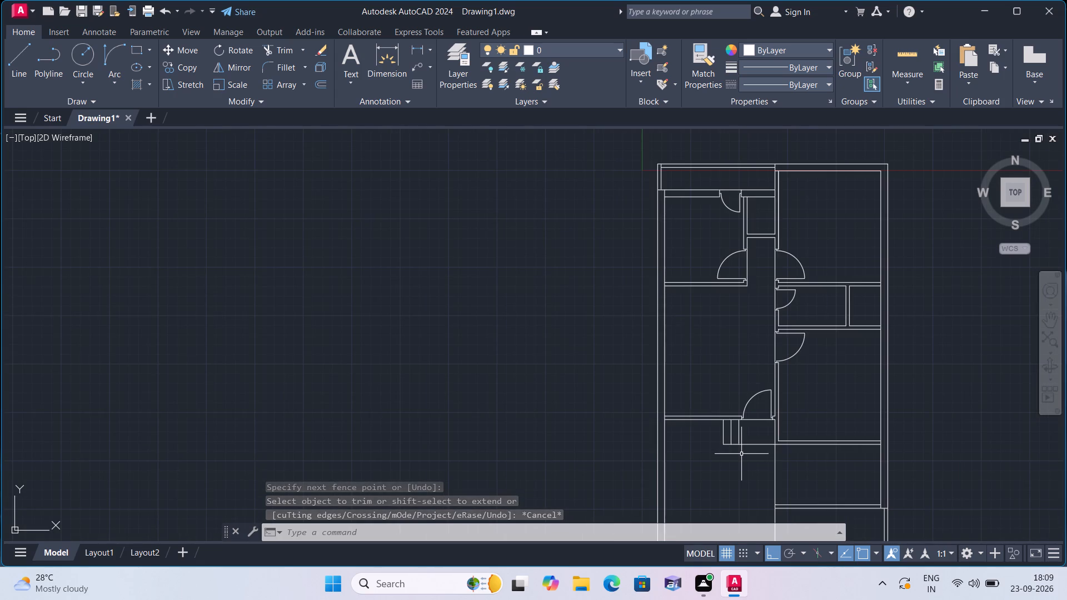
pyautogui.scroll(1, 741, 454)
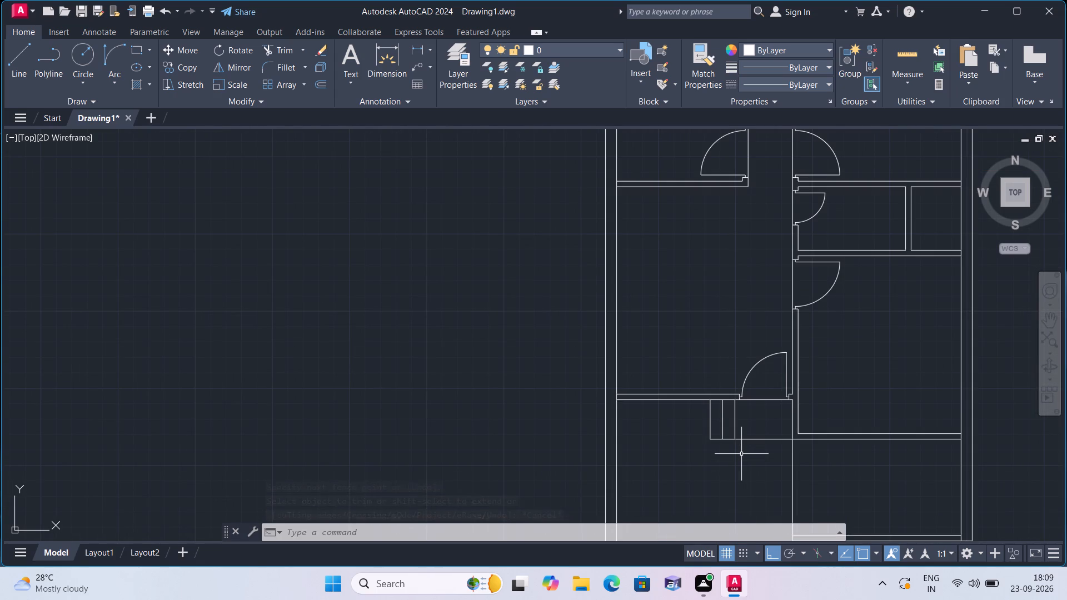
pyautogui.scroll(2, 745, 436)
pyautogui.moveTo(786, 414); pyautogui.dragTo(784, 414, button='middle')
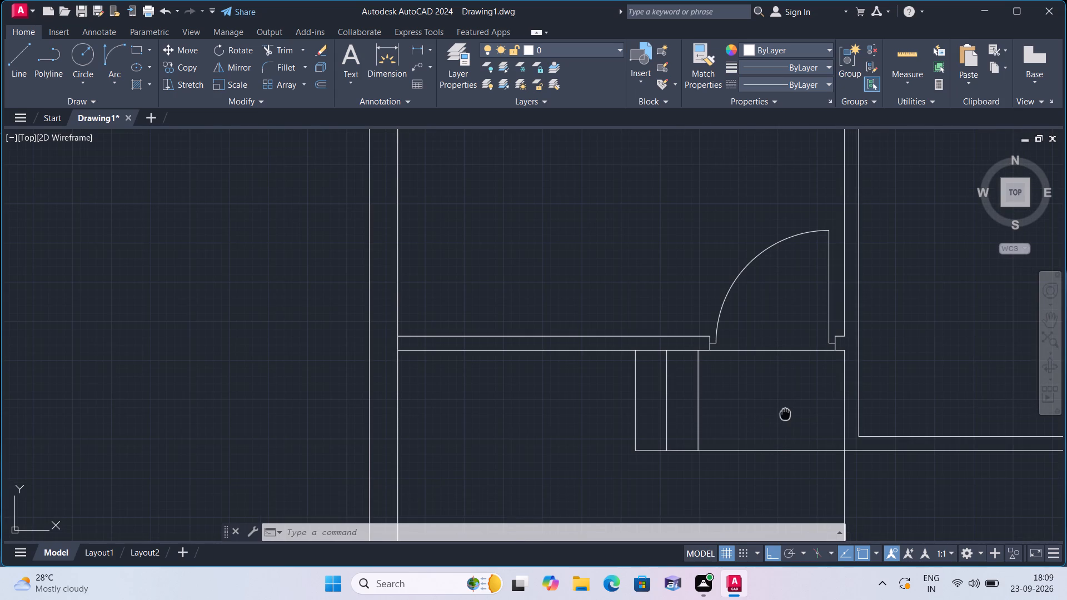
pyautogui.moveTo(784, 414); pyautogui.dragTo(691, 373, button='middle')
pyautogui.scroll(-1, 711, 380)
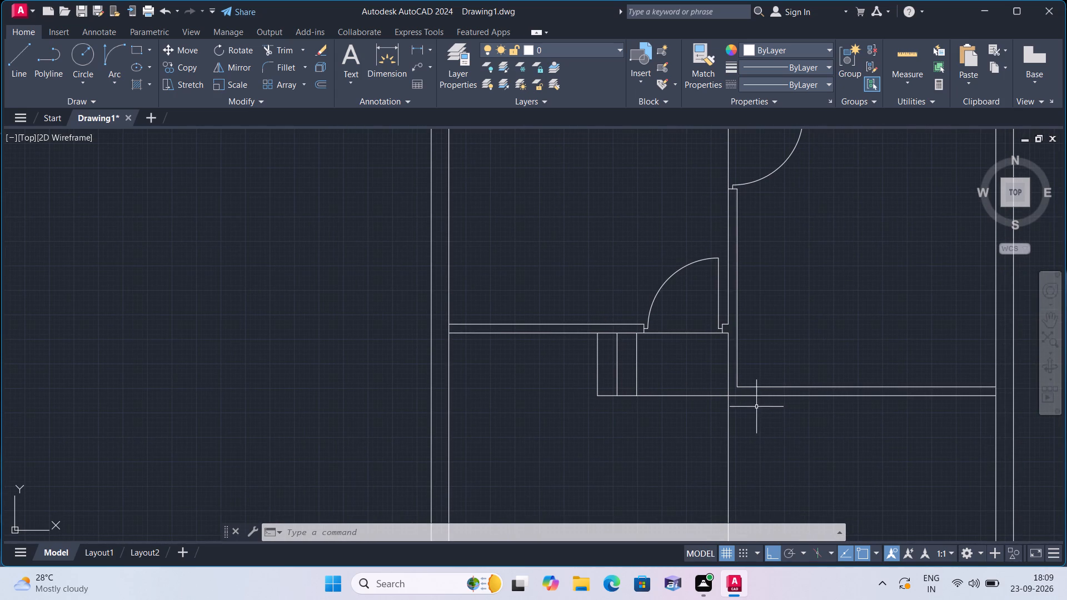
pyautogui.scroll(-1, 894, 389)
pyautogui.moveTo(898, 402); pyautogui.dragTo(803, 398, button='middle')
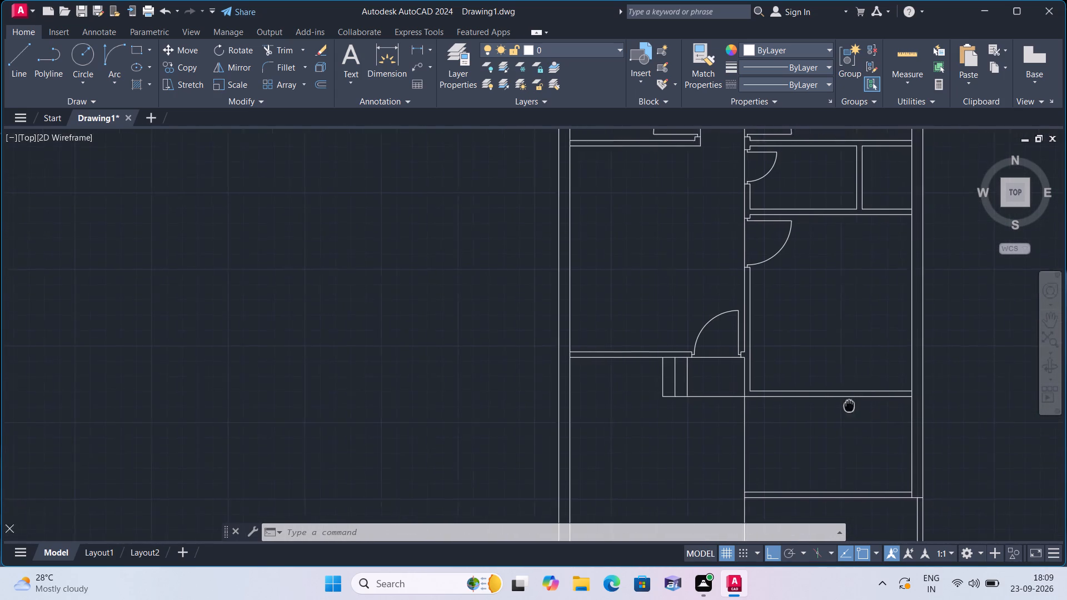
pyautogui.moveTo(803, 398); pyautogui.dragTo(722, 382, button='middle')
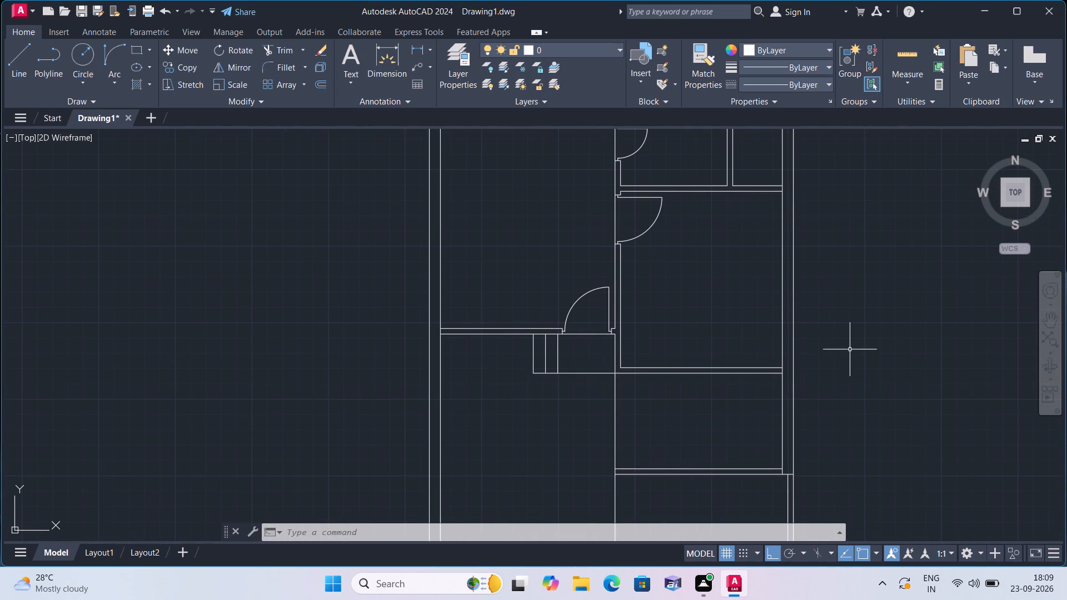
pyautogui.write("offset 3'")
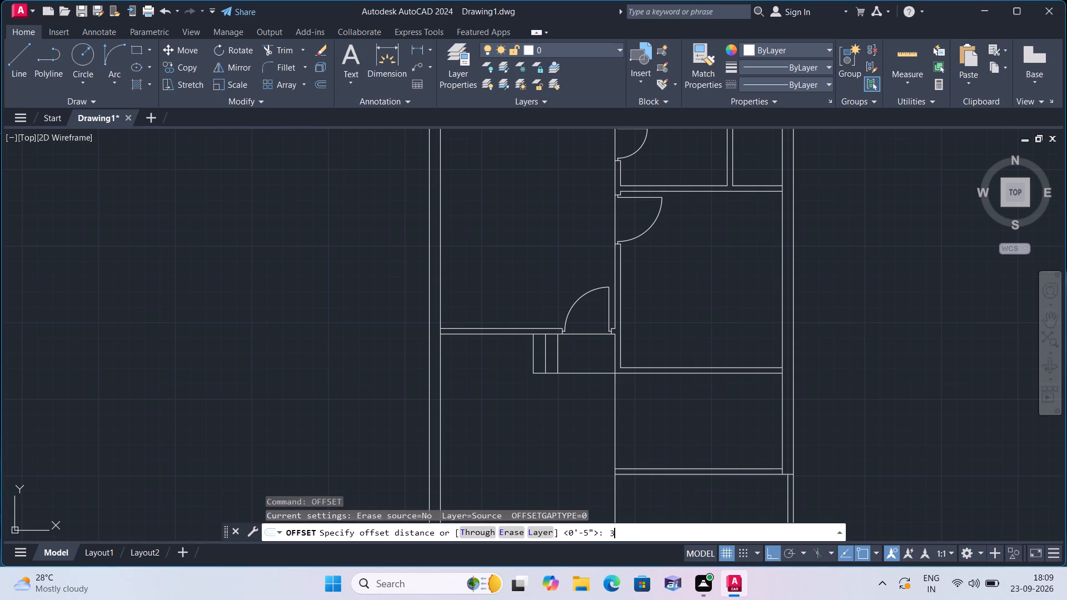
pyautogui.write('10"')
pyautogui.press('space')
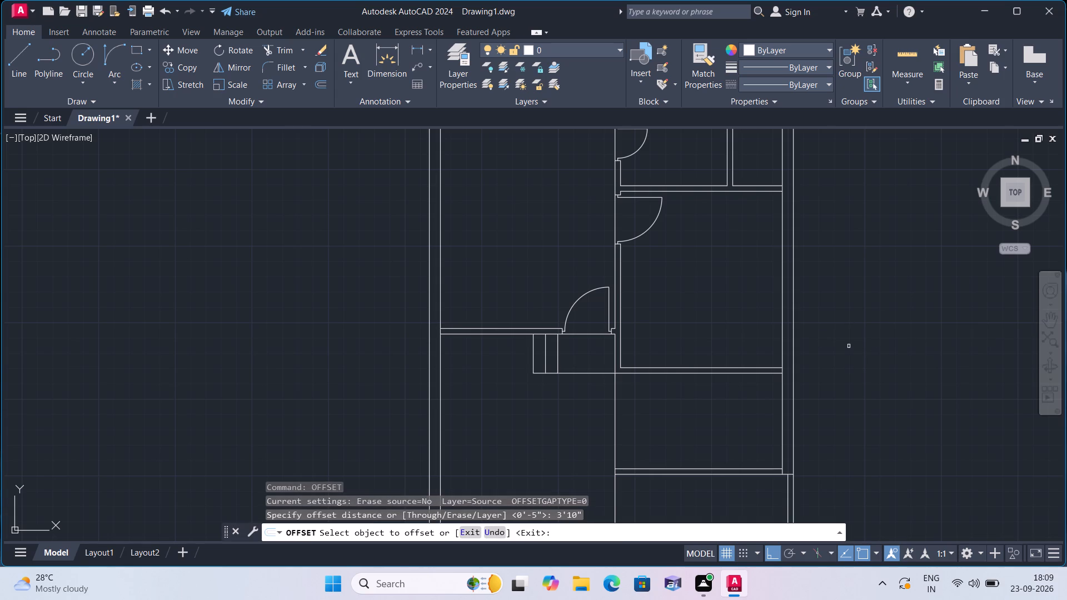
pyautogui.click(781, 409)
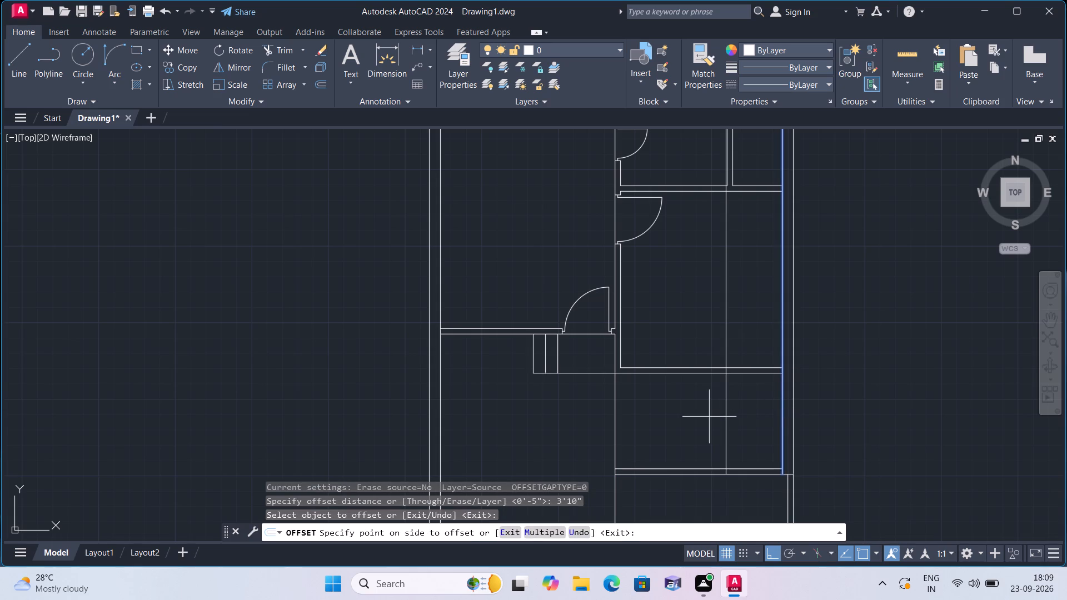
pyautogui.click(708, 417)
pyautogui.press('space')
# Offset the new vertical line 4.5" to the left to form the second face of the partition.
pyautogui.press('space')
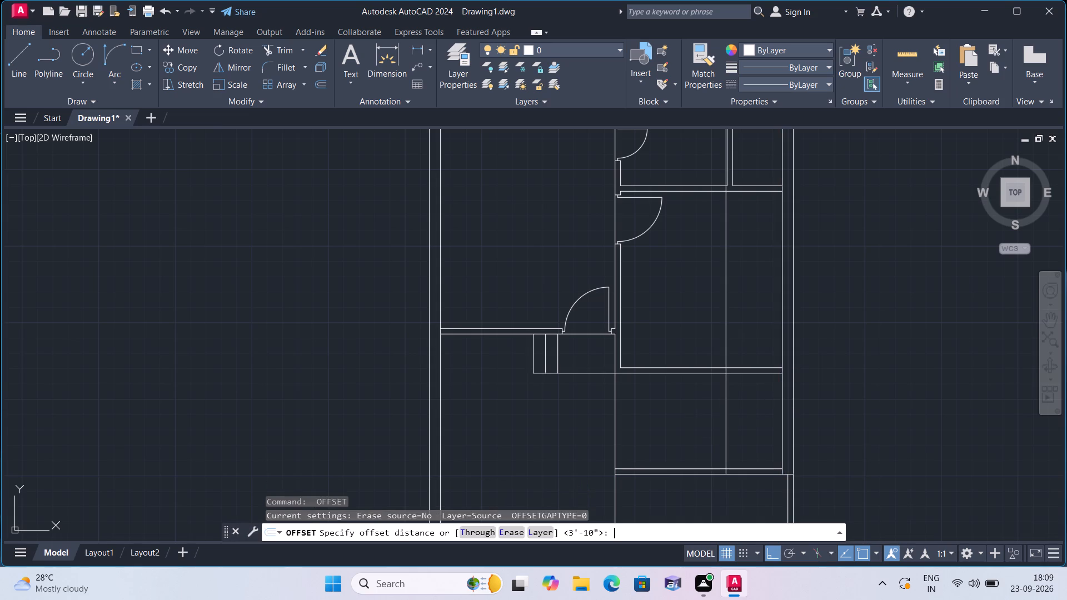
pyautogui.write('4.5"')
pyautogui.press('space')
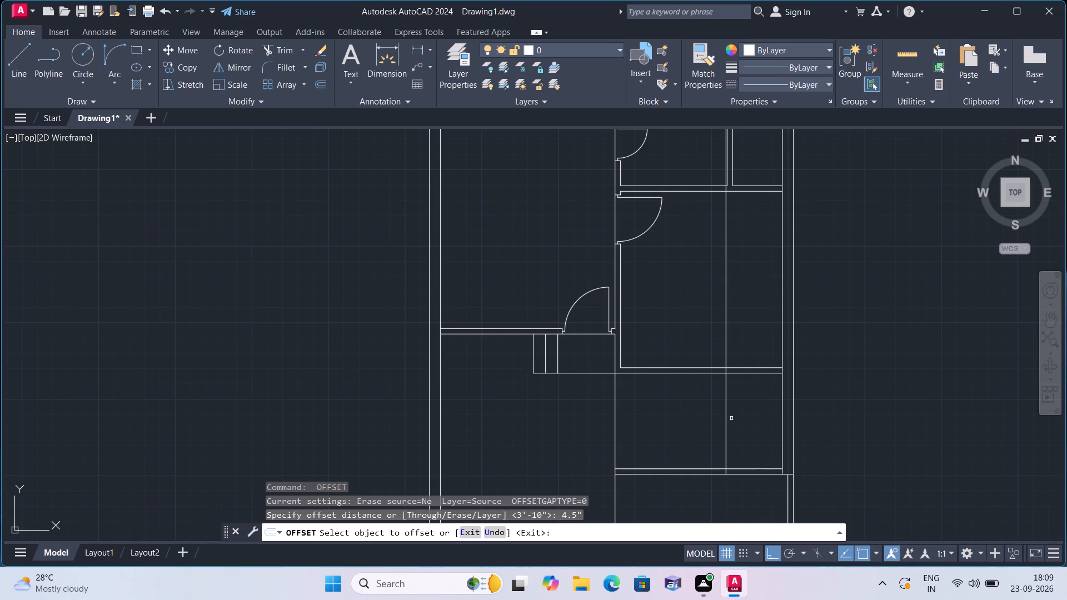
pyautogui.click(725, 426)
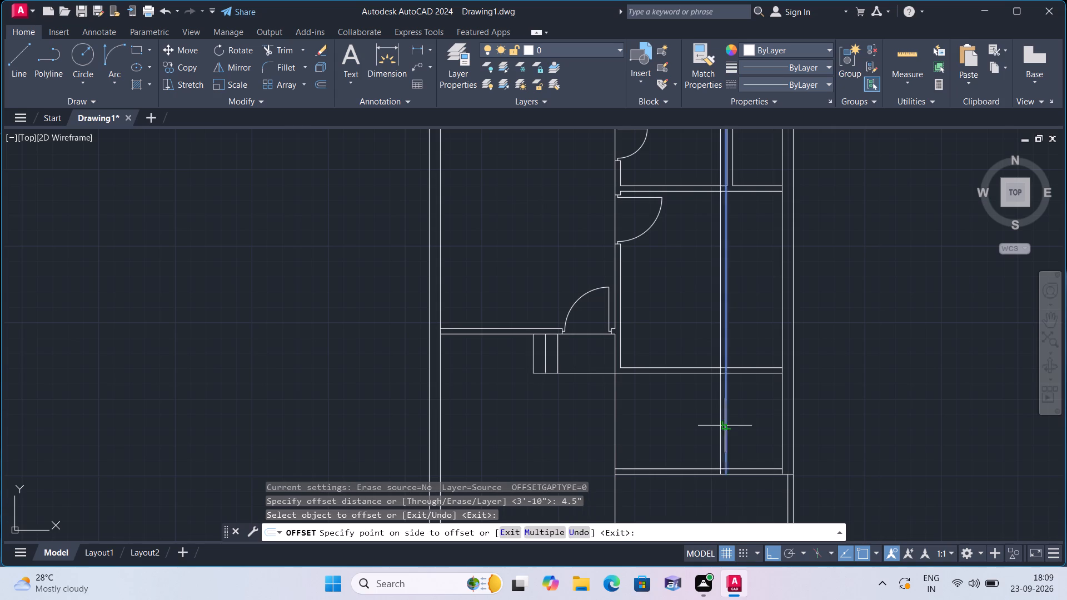
pyautogui.click(682, 424)
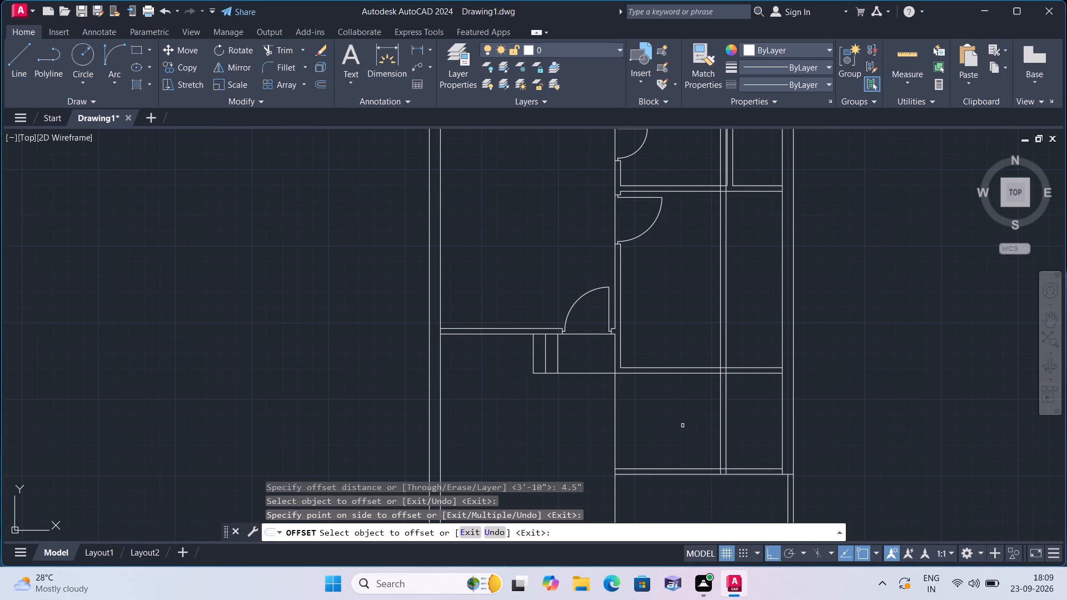
pyautogui.press('space')
# Trim the new vertical partition's junction with the lower horizontal wall, removing the line ends and the wall face between them.
pyautogui.write('trim')
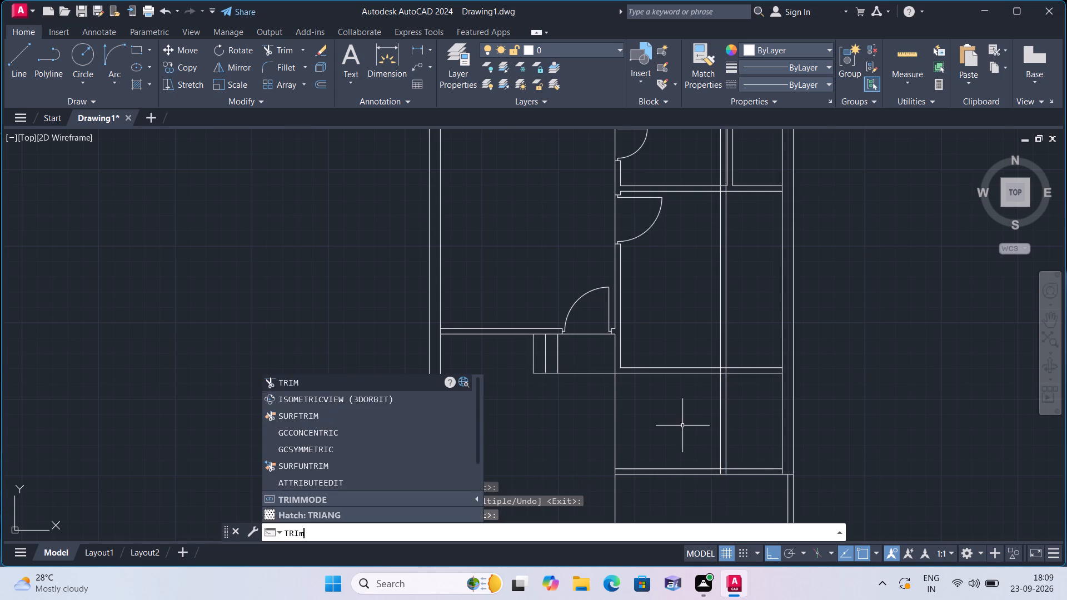
pyautogui.press('space')
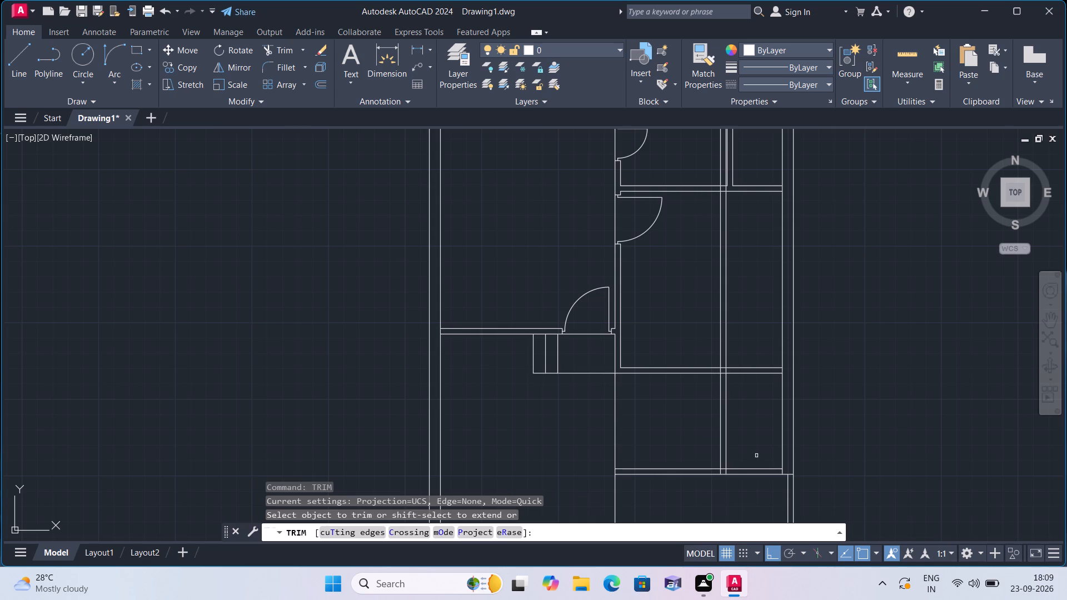
pyautogui.scroll(2, 744, 459)
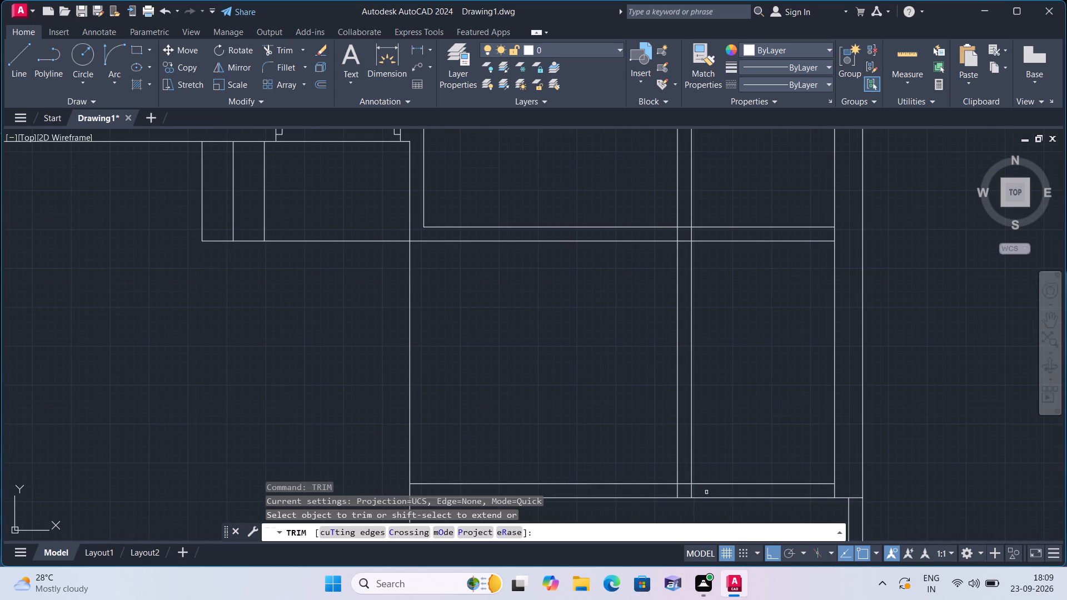
pyautogui.click(700, 492)
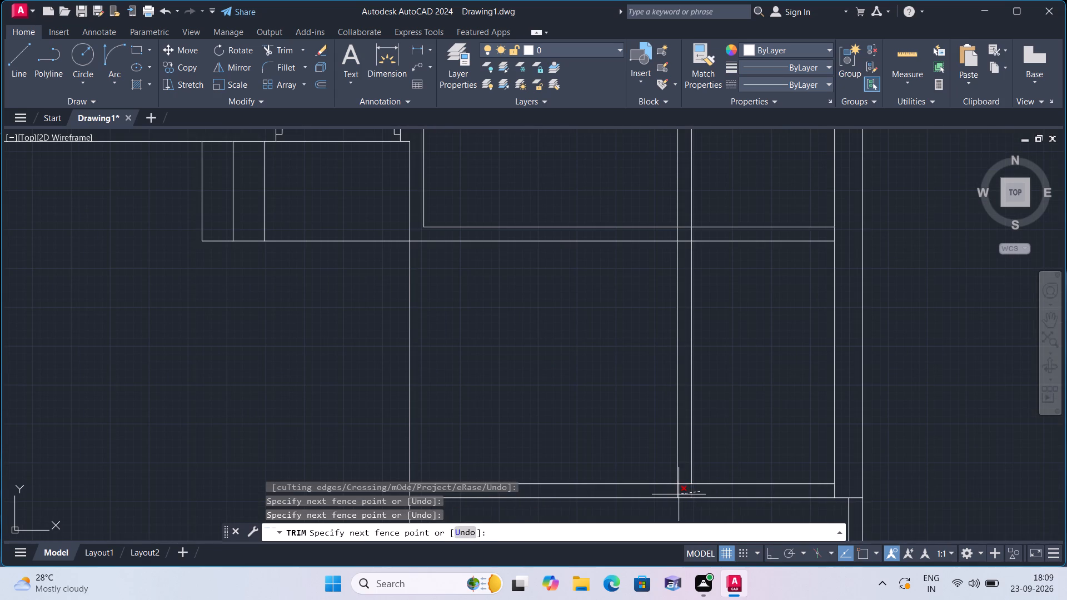
pyautogui.click(675, 494)
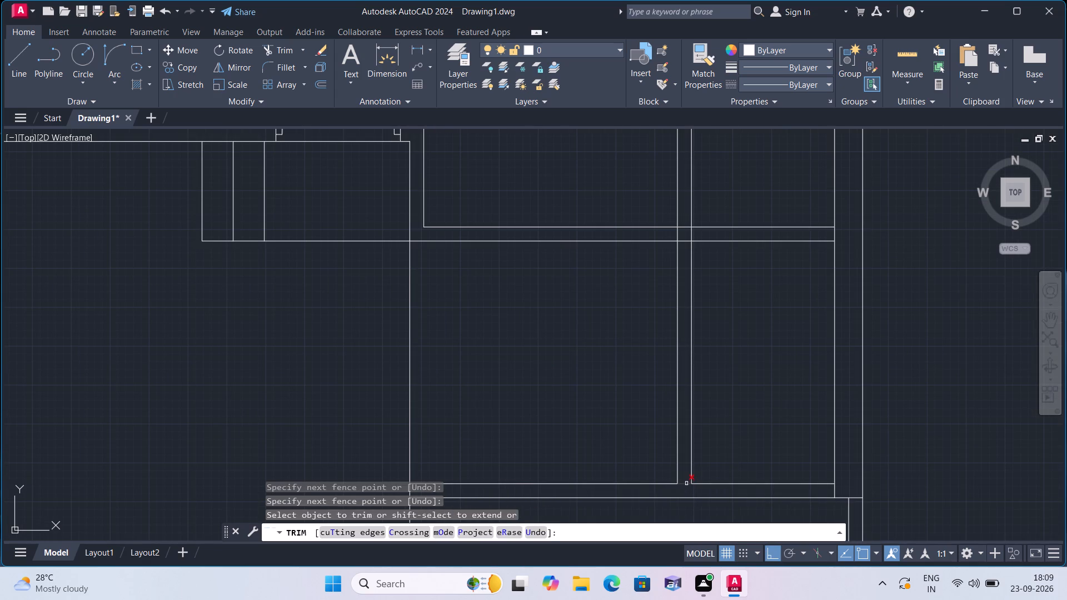
pyautogui.click(686, 482)
# Trim the partition's junction below the lower right room, removing the lower face between the verticals and both verticals within the wall thickness.
pyautogui.scroll(-1, 688, 257)
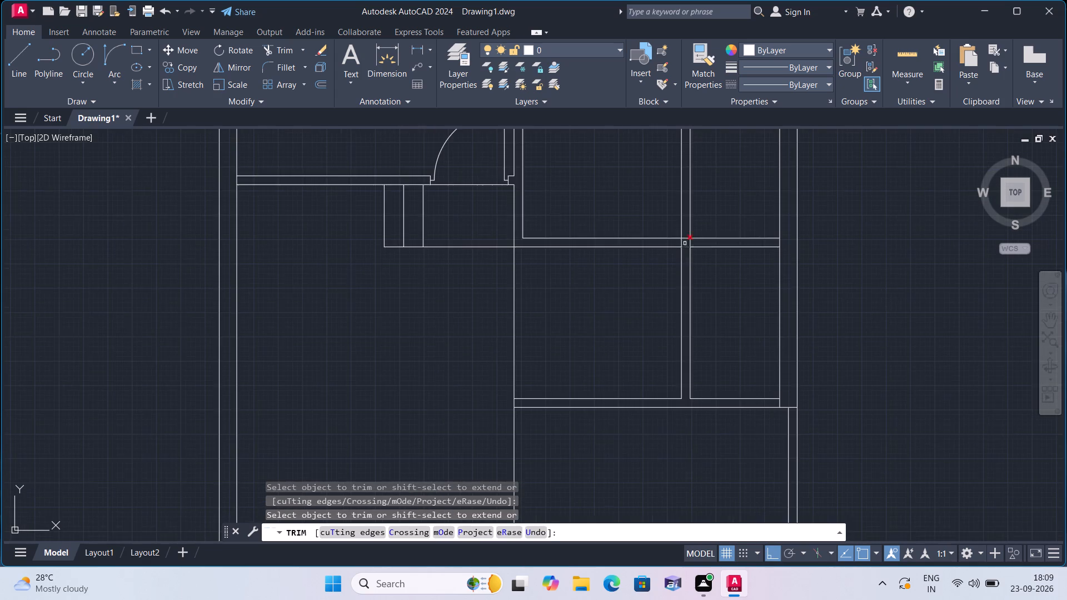
pyautogui.scroll(1, 684, 241)
pyautogui.click(684, 251)
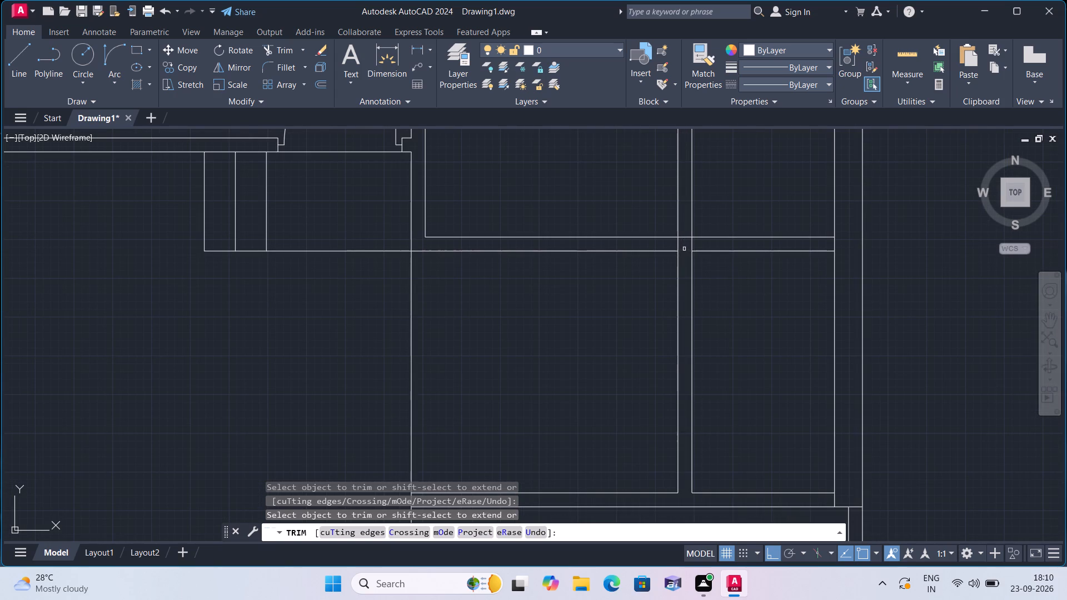
pyautogui.click(691, 244)
pyautogui.click(676, 242)
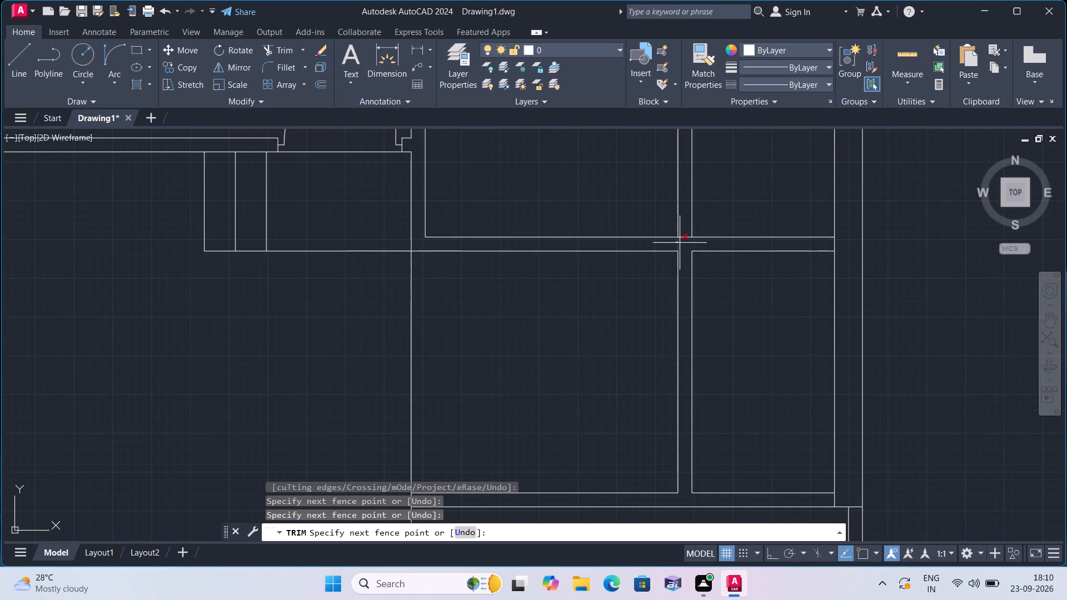
pyautogui.click(682, 243)
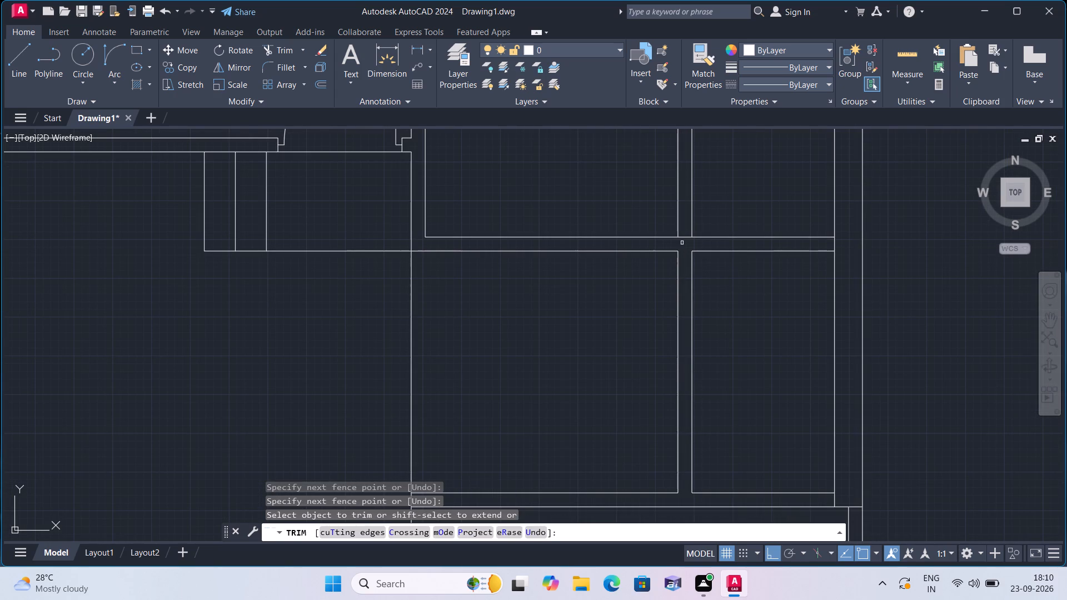
# Erase the two leftover vertical partition lines inside the room above the horizontal wall.
pyautogui.press('Escape')
pyautogui.click(717, 199)
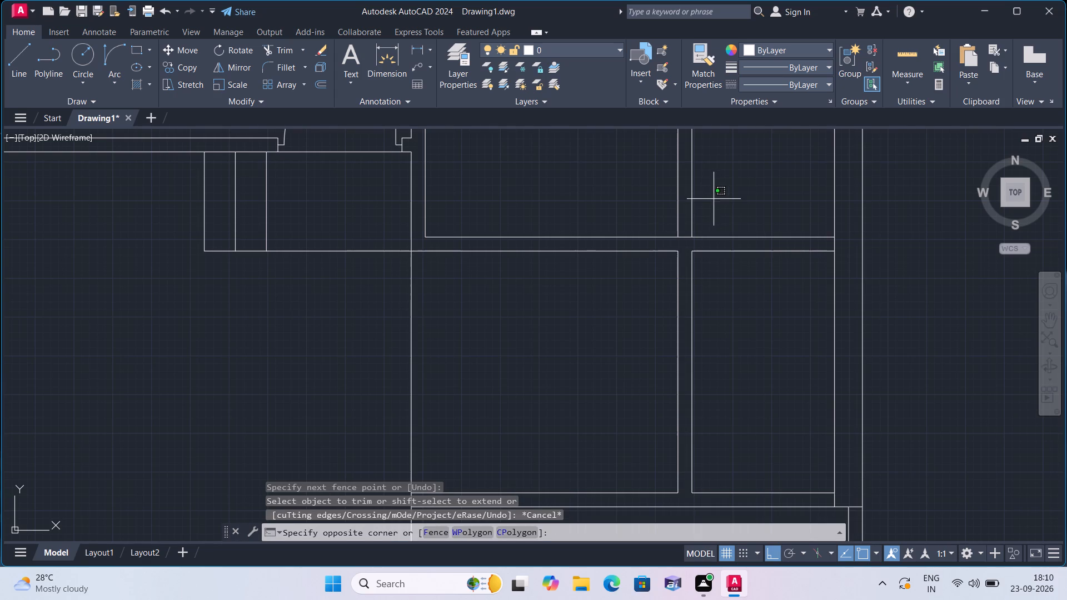
pyautogui.click(659, 201)
pyautogui.press('Delete')
# Draw a line 3" right from the partition's right corner along the wall's lower face, and up across the wall as a door jamb.
pyautogui.scroll(-2, 659, 207)
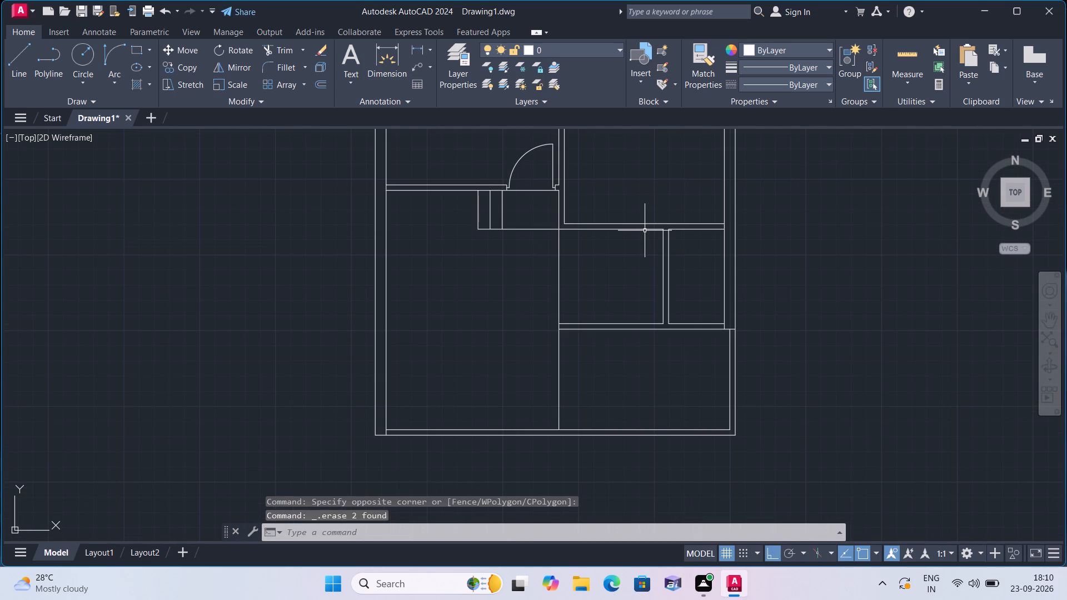
pyautogui.moveTo(609, 194); pyautogui.dragTo(608, 241, button='middle')
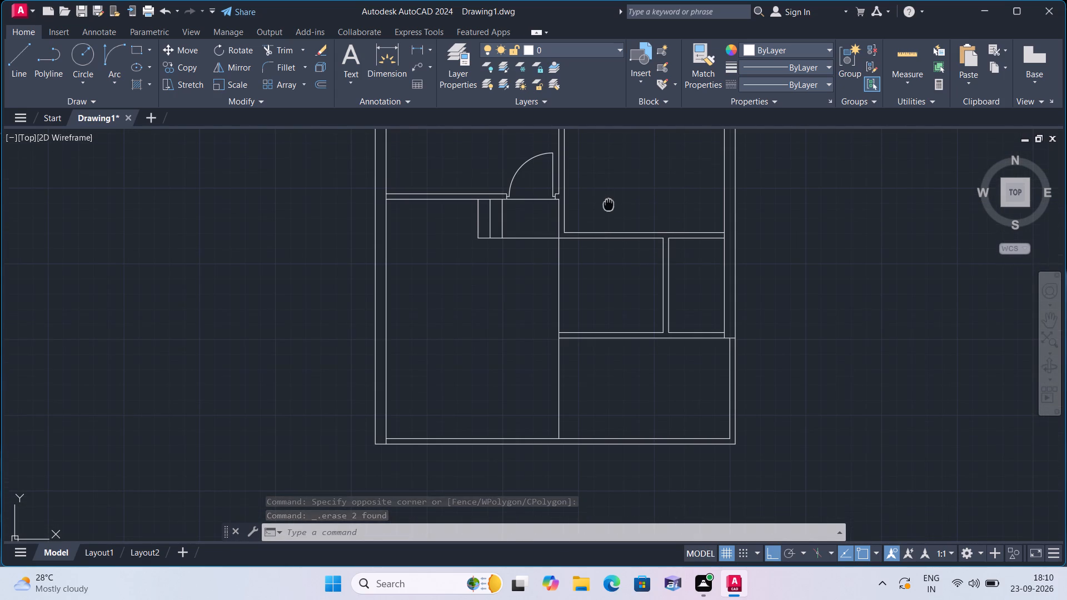
pyautogui.moveTo(608, 241); pyautogui.dragTo(608, 337, button='middle')
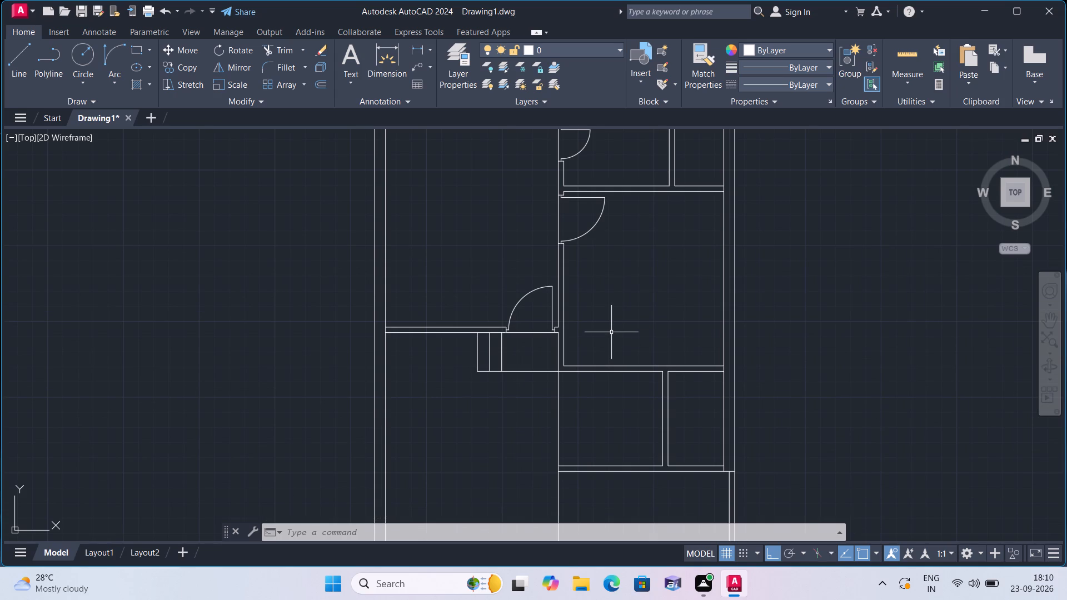
pyautogui.moveTo(639, 308); pyautogui.dragTo(644, 292, button='middle')
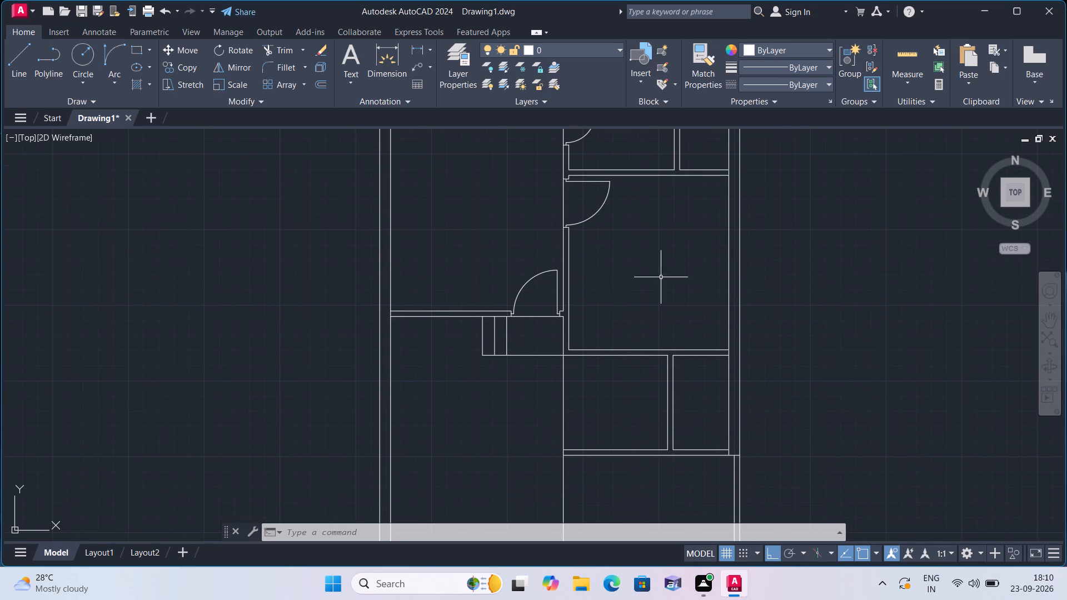
pyautogui.write('l')
pyautogui.press('space')
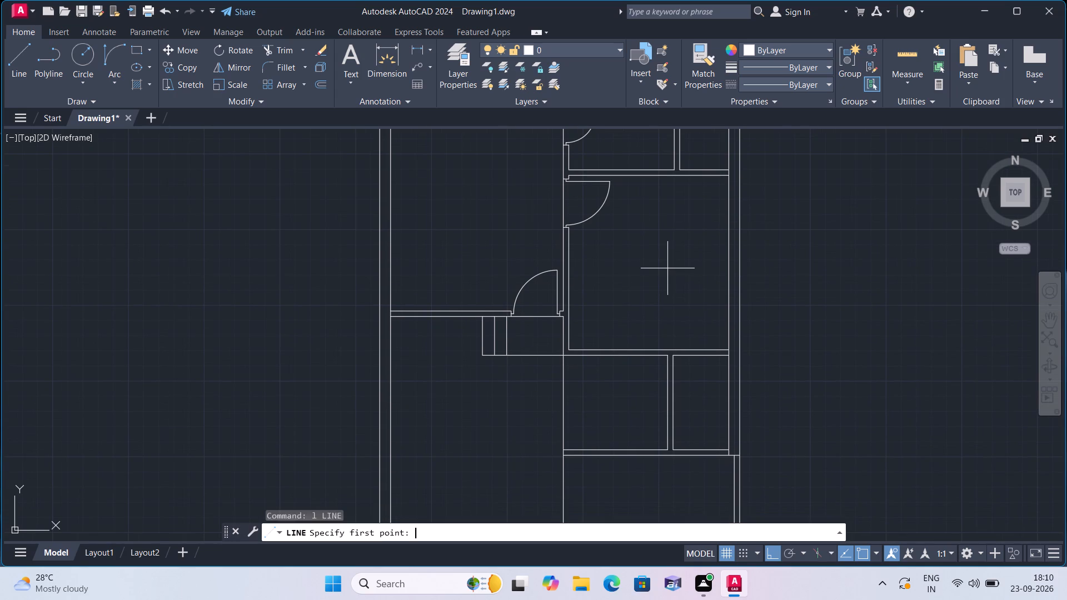
pyautogui.scroll(3, 659, 333)
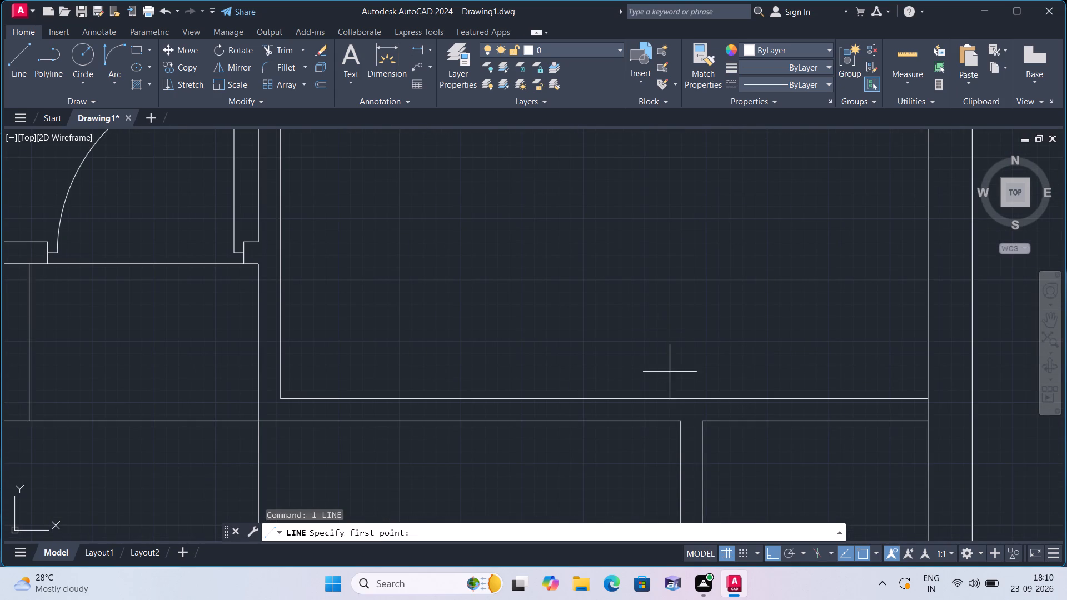
pyautogui.click(700, 420)
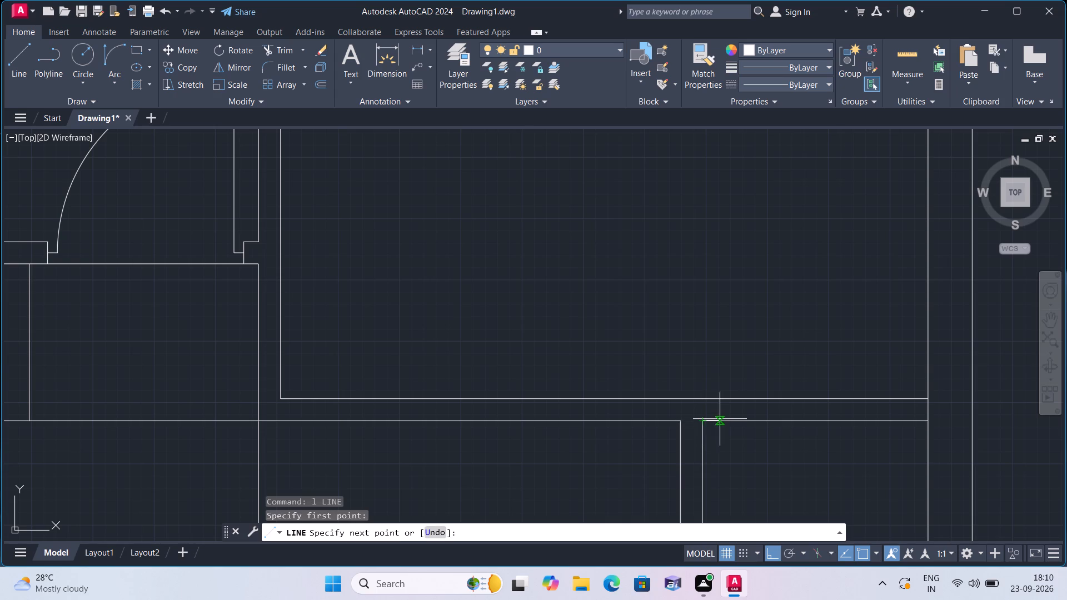
pyautogui.write('3"')
pyautogui.press('space')
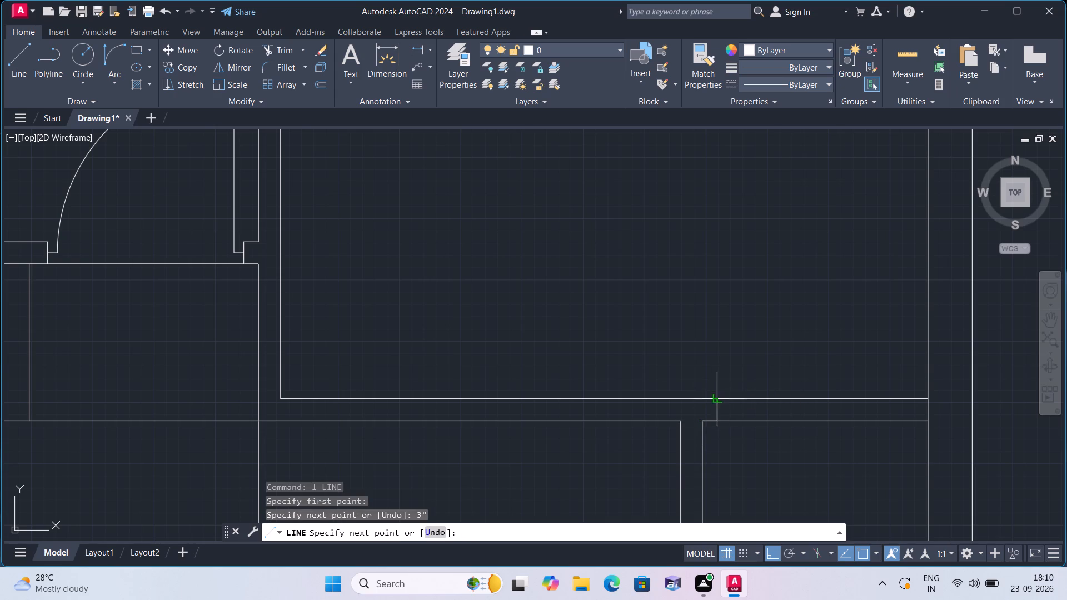
pyautogui.click(713, 399)
pyautogui.press('space')
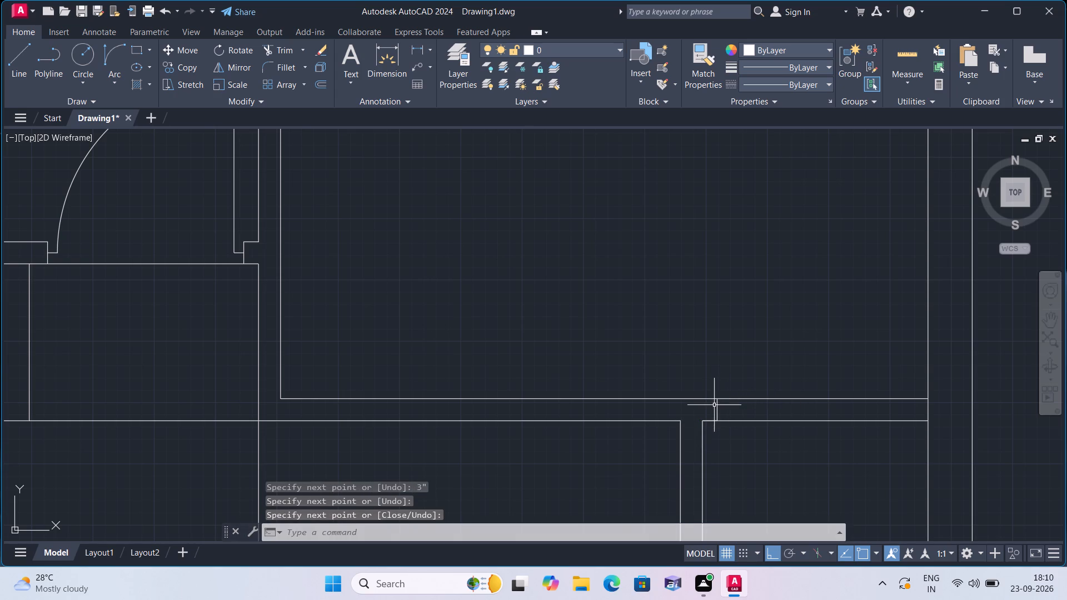
# Draw 2", 2' and 2" segments rightward from the jamb's midpoint, and the opposite jamb across the full wall thickness.
pyautogui.press('space')
pyautogui.click(717, 408)
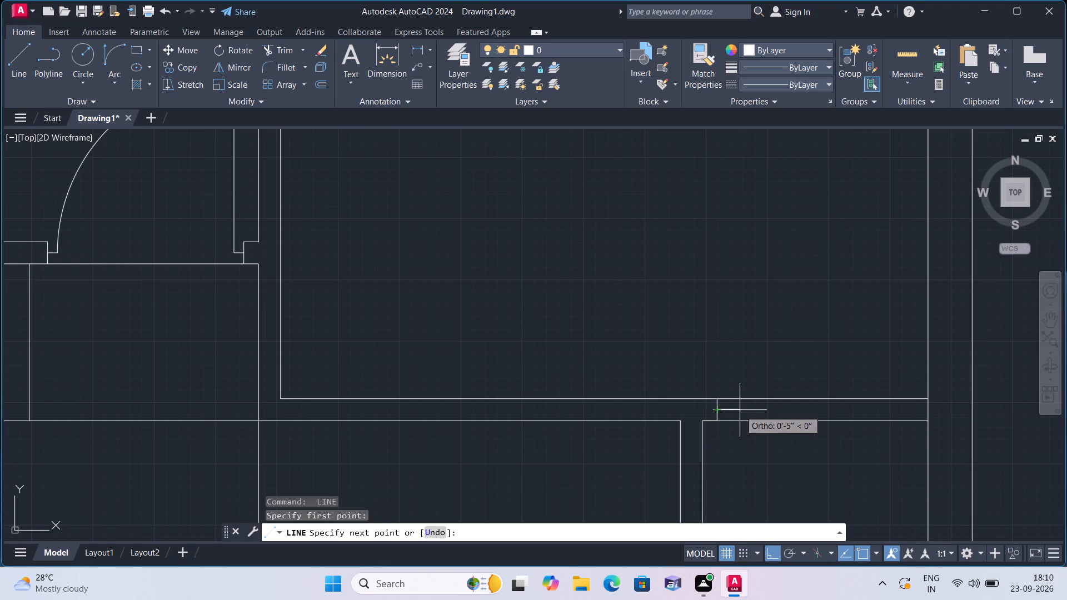
pyautogui.write('2"')
pyautogui.press('space')
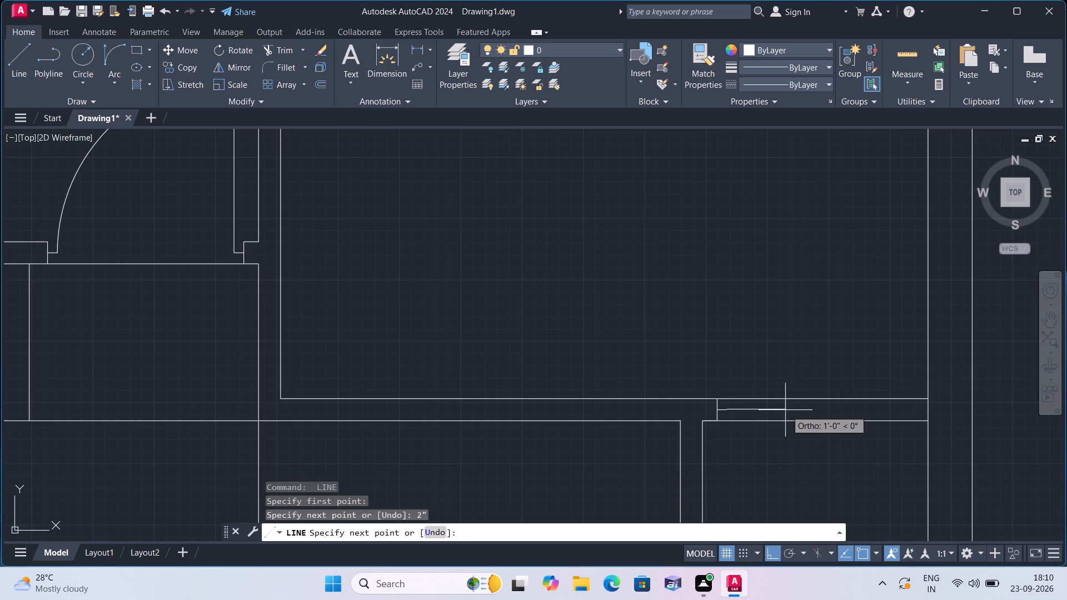
pyautogui.write("2'")
pyautogui.press('space')
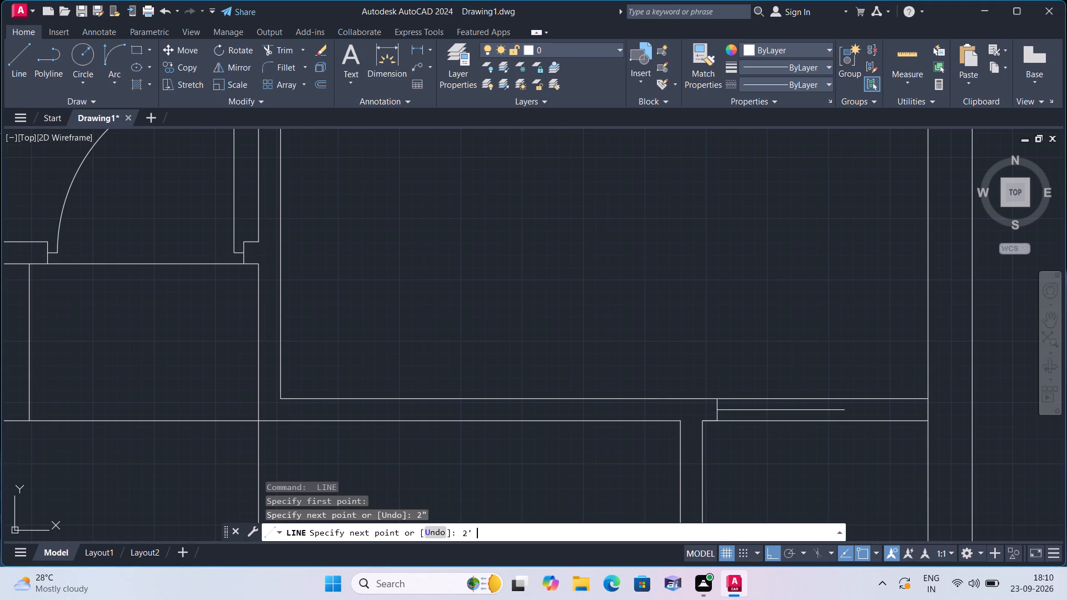
pyautogui.write('2"')
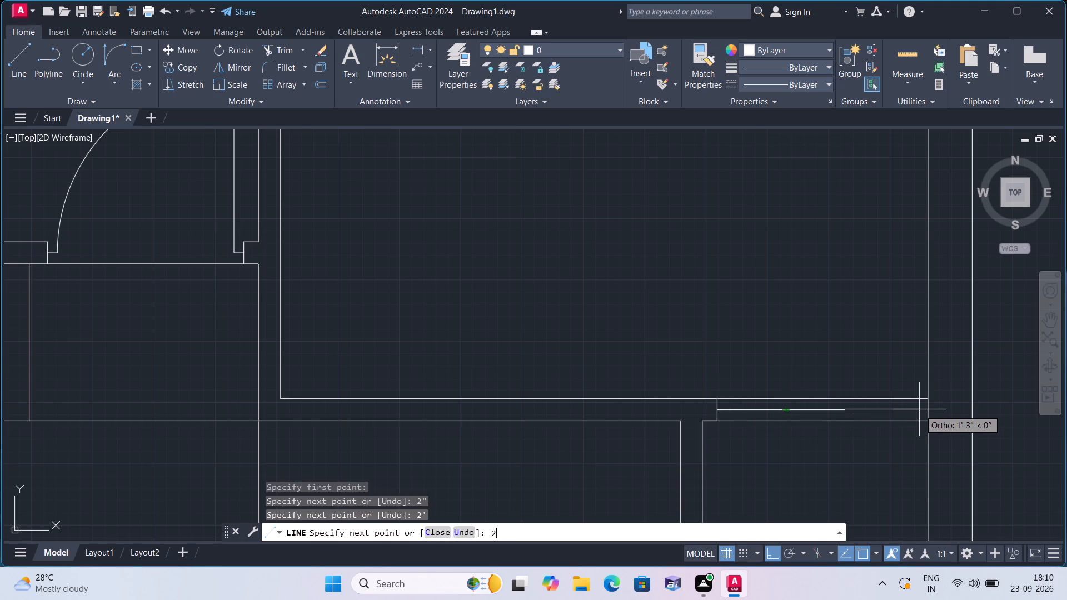
pyautogui.press('space')
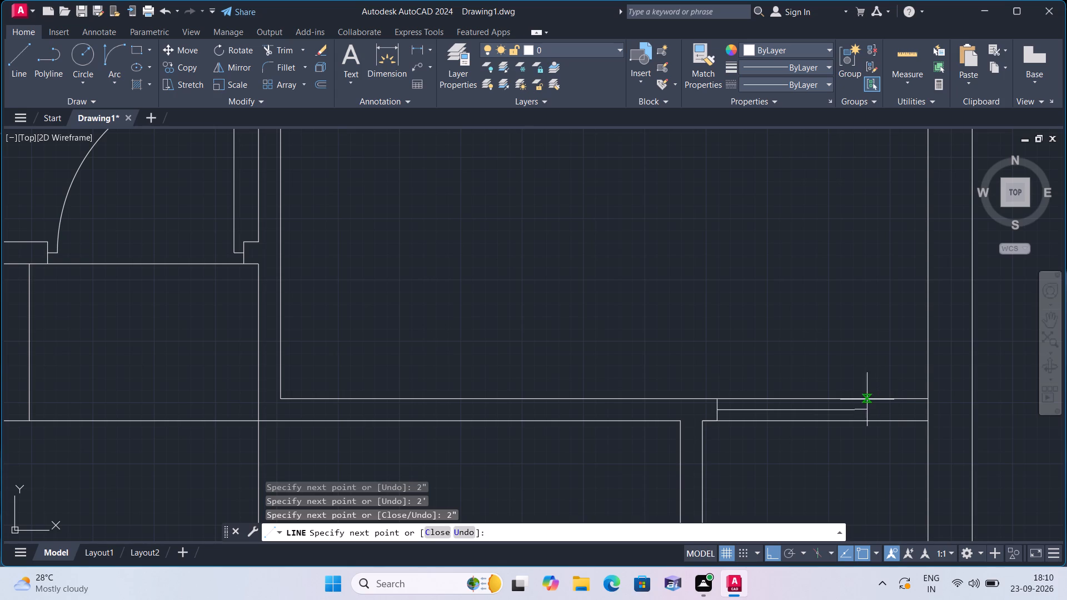
pyautogui.click(856, 401)
pyautogui.press('space')
pyautogui.press('space')
pyautogui.click(854, 411)
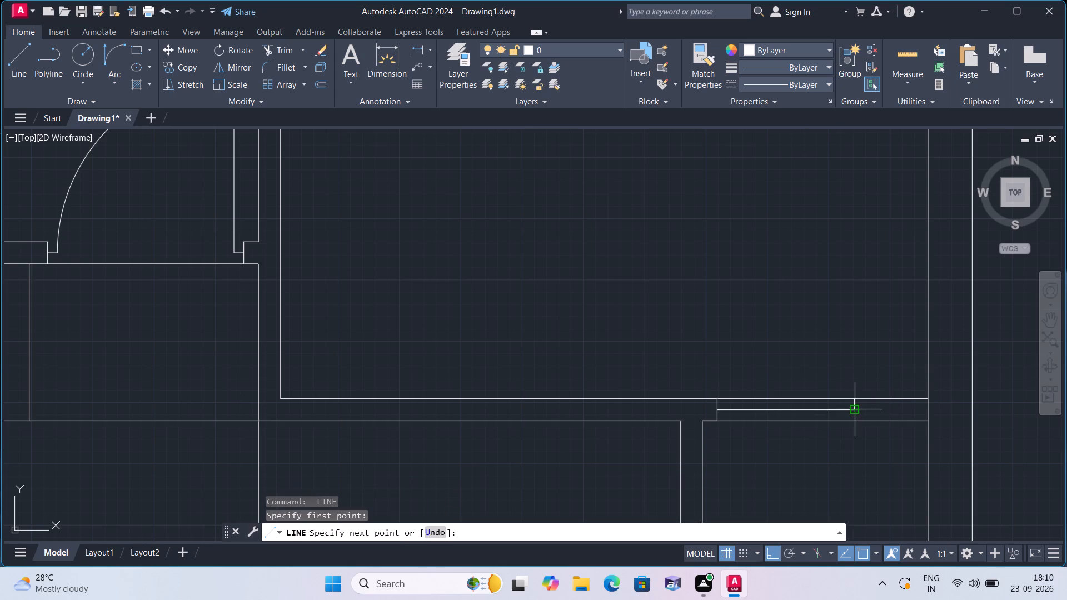
pyautogui.click(855, 421)
pyautogui.press('space')
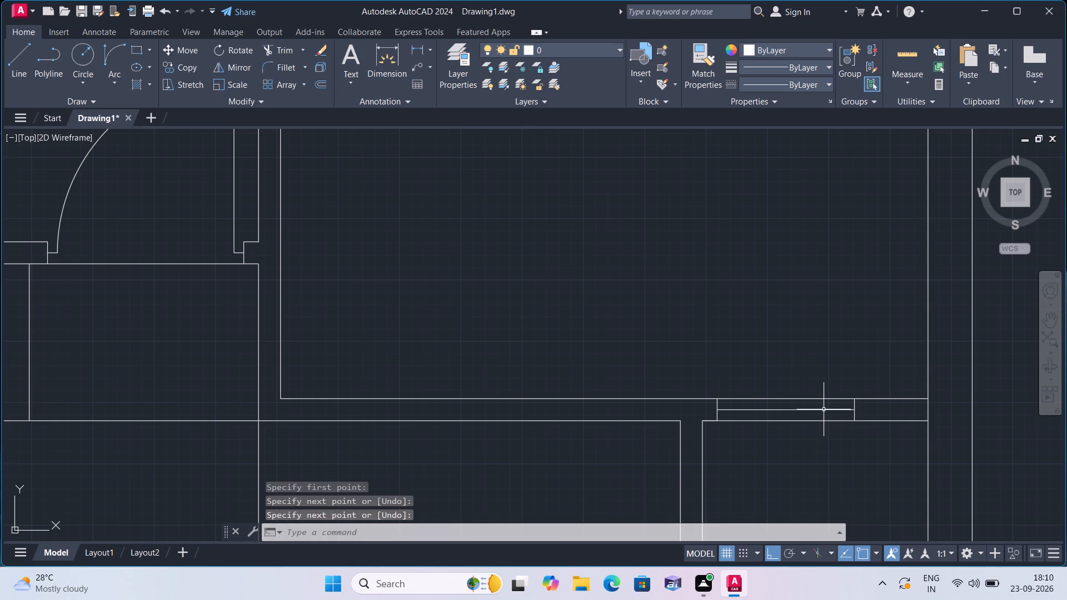
# Erase the 2' line between the door stops and the 3" helper line along the wall's lower face.
pyautogui.click(821, 409)
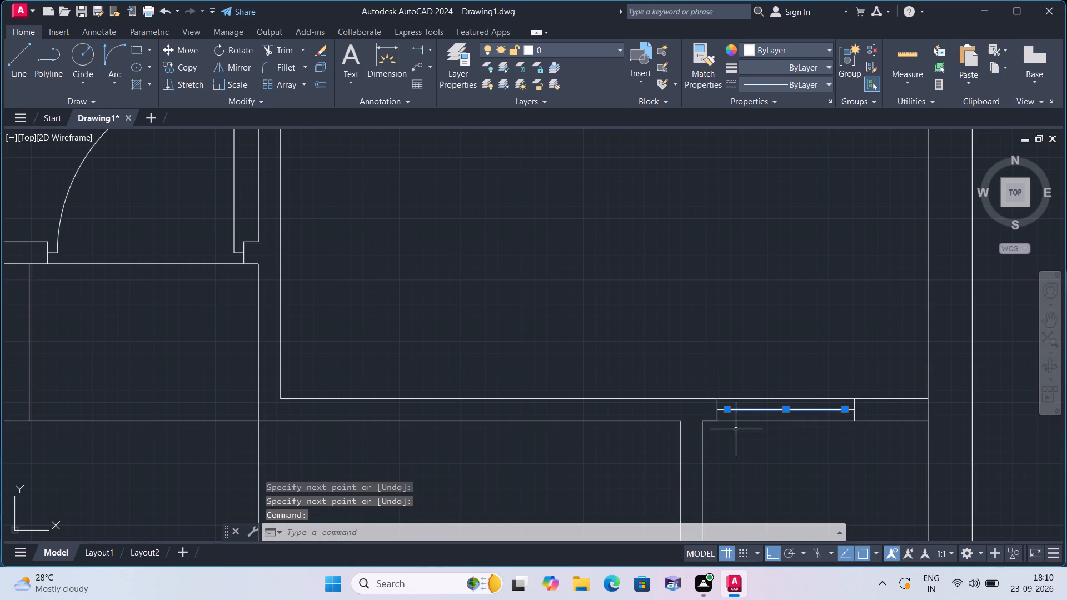
pyautogui.click(713, 419)
pyautogui.press('Delete')
# Draw the 2' door leaf straight down from the end of the left door stop.
pyautogui.write('l')
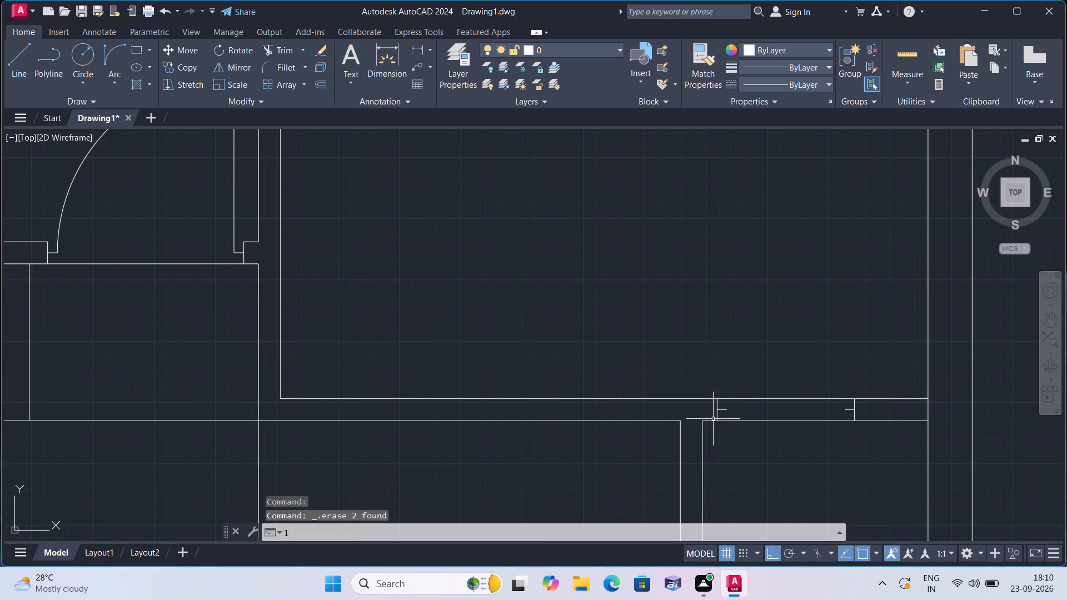
pyautogui.press('space')
pyautogui.scroll(2, 722, 405)
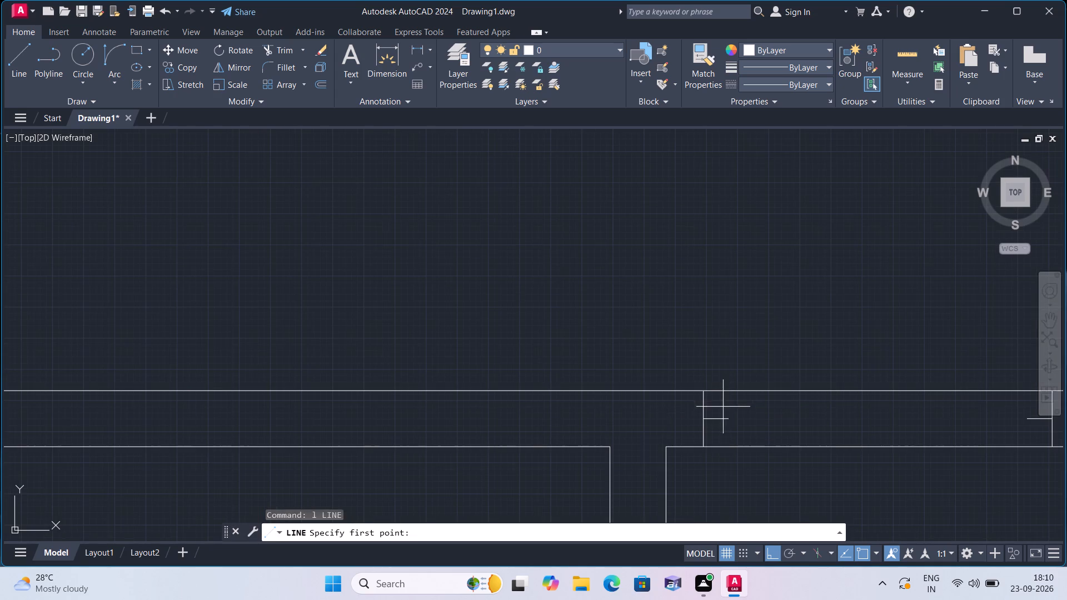
pyautogui.click(727, 422)
pyautogui.moveTo(726, 432); pyautogui.dragTo(734, 337, button='middle')
pyautogui.scroll(-1, 725, 429)
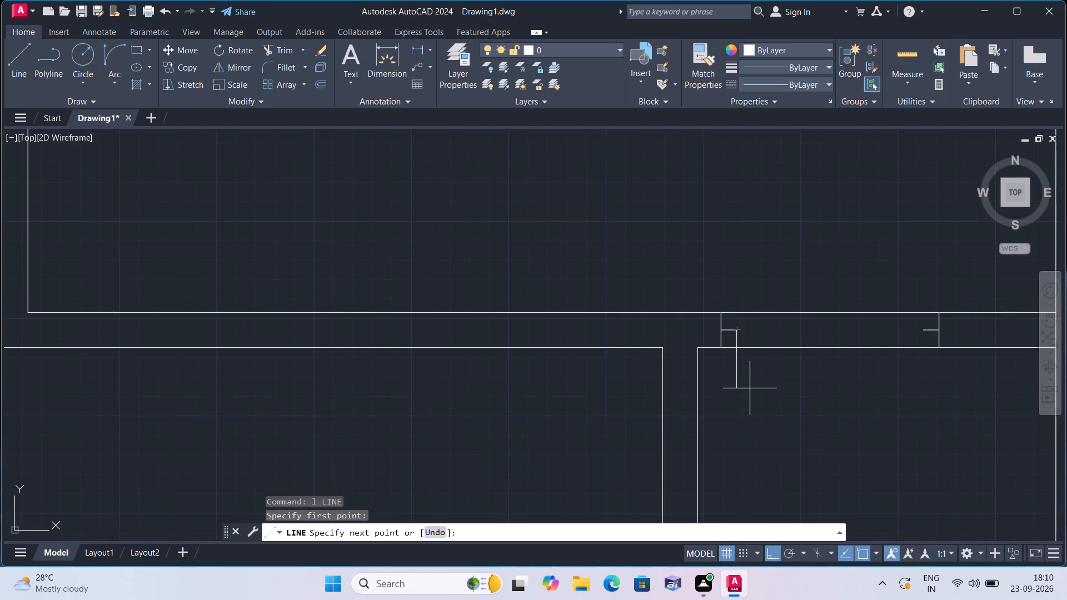
pyautogui.write("2'")
pyautogui.press('space')
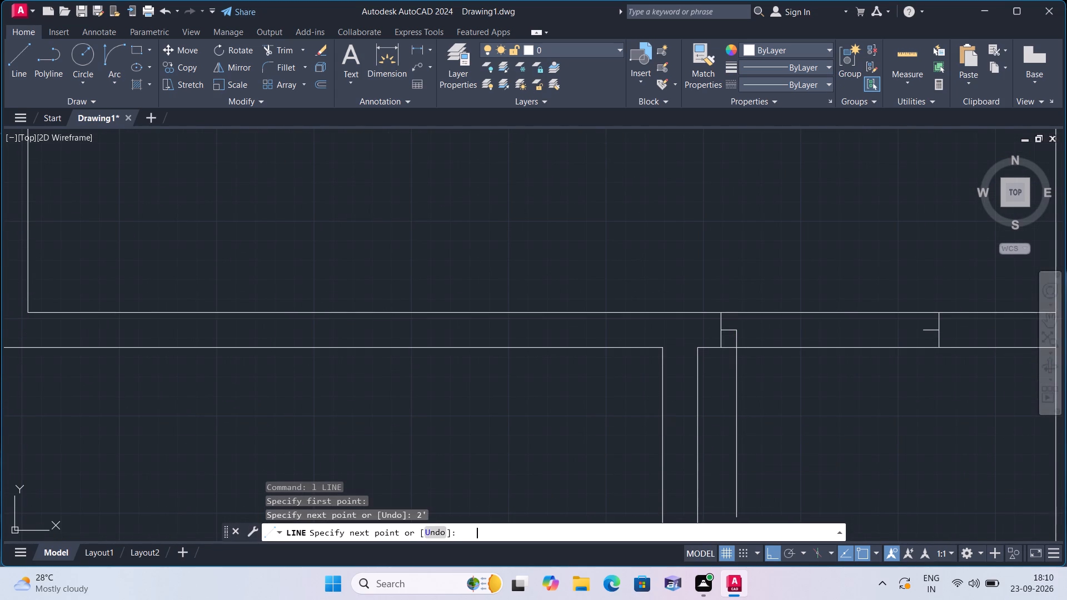
pyautogui.press('Escape')
# Draw the door swing as a Start, End, Direction arc from the leaf's lower end to the right door stop.
pyautogui.scroll(-2, 609, 454)
pyautogui.moveTo(554, 452); pyautogui.dragTo(552, 352, button='middle')
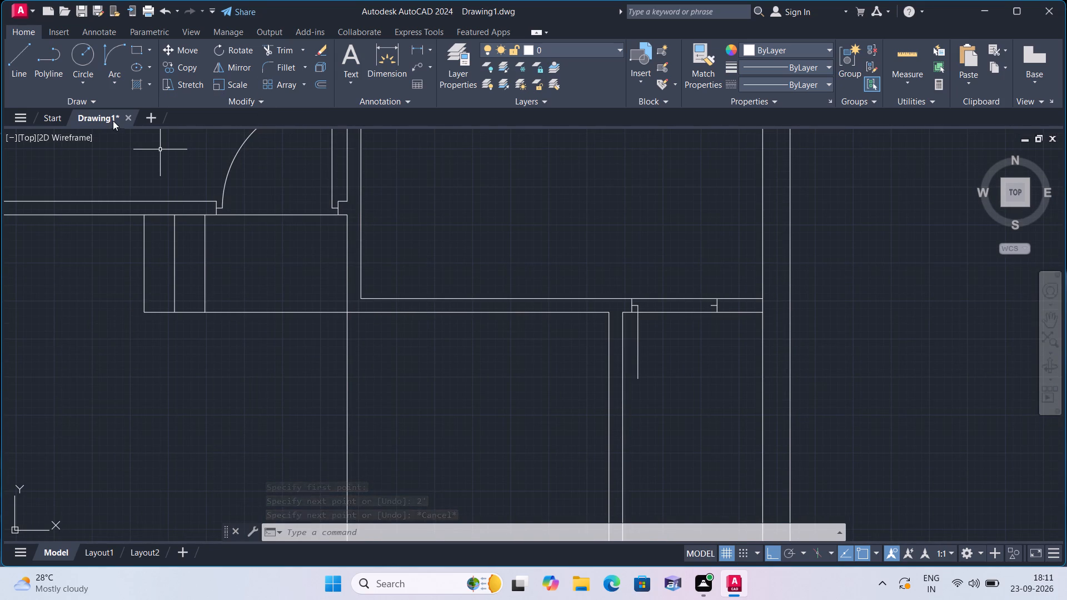
pyautogui.click(118, 84)
pyautogui.click(161, 248)
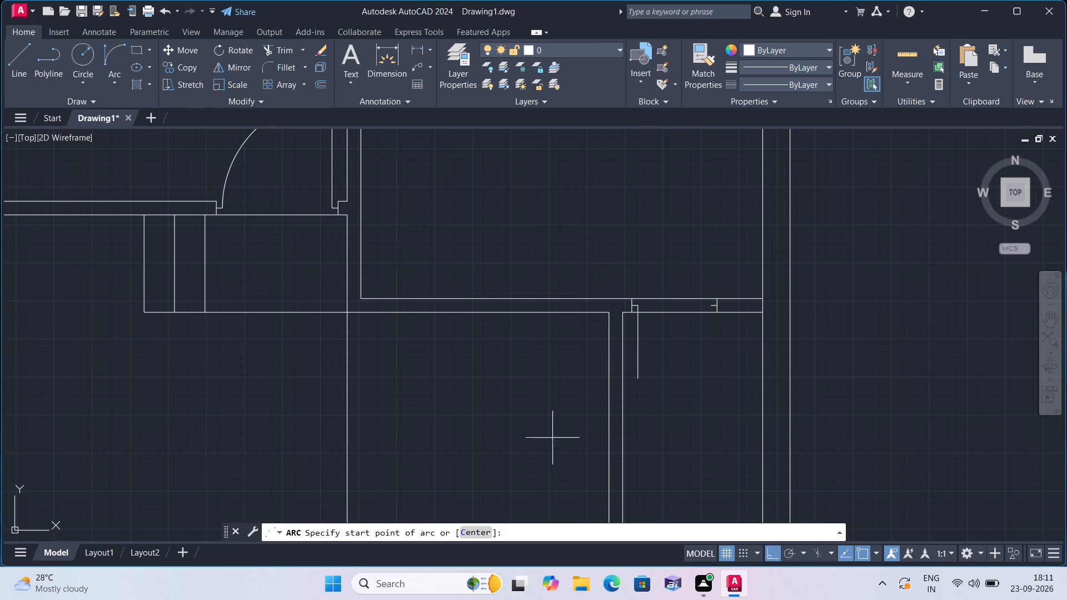
pyautogui.scroll(1, 587, 439)
pyautogui.click(667, 344)
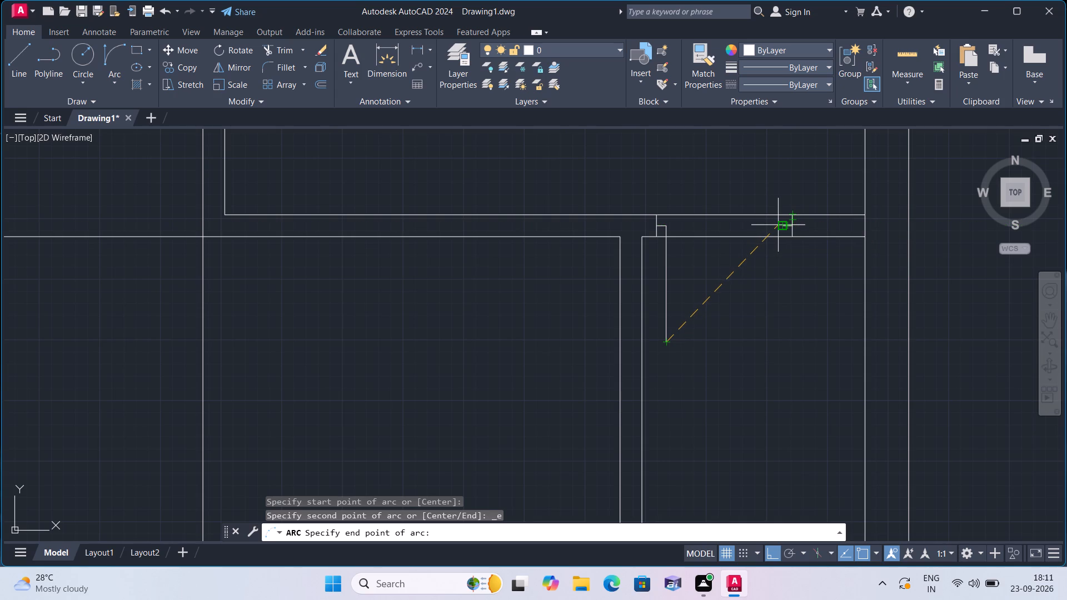
pyautogui.scroll(3, 782, 225)
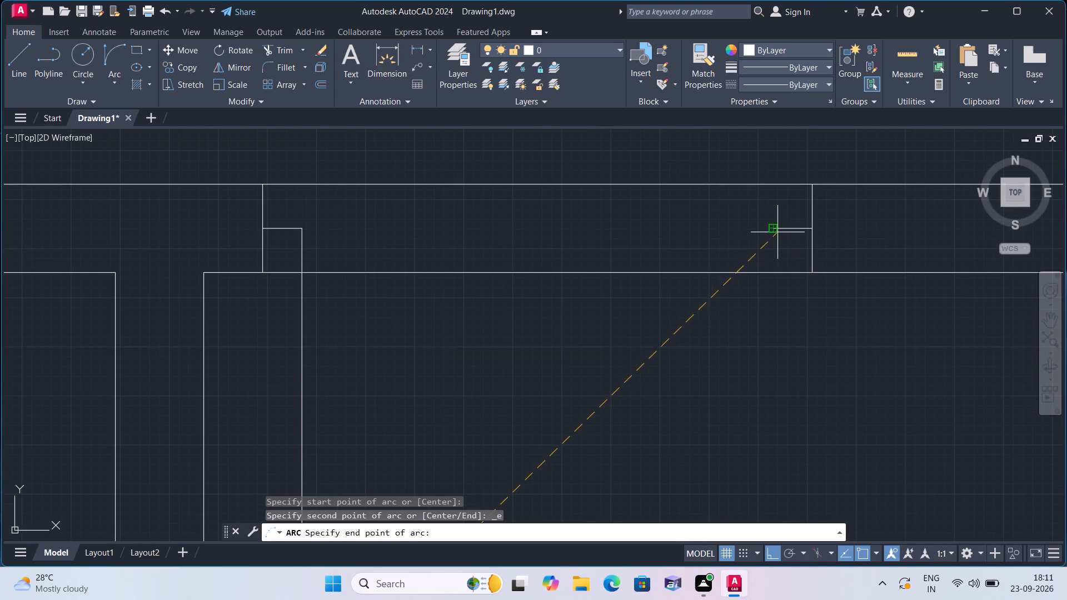
pyautogui.click(777, 231)
pyautogui.click(779, 308)
# Trim the wall's lower face across the new 2' door opening, including the short pieces below both door stops.
pyautogui.scroll(-2, 606, 326)
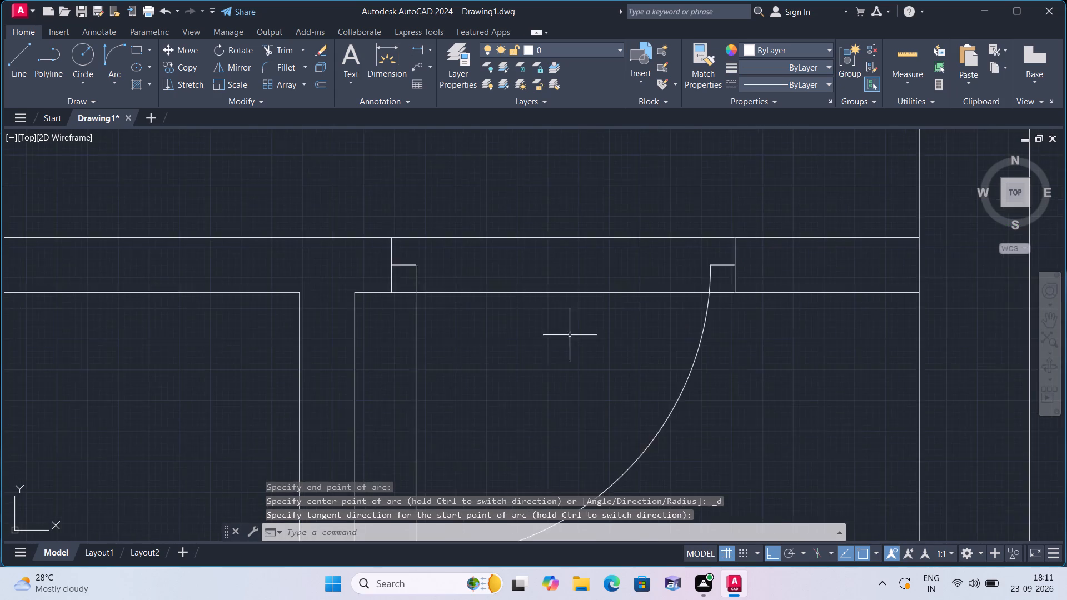
pyautogui.write('tr')
pyautogui.write('im')
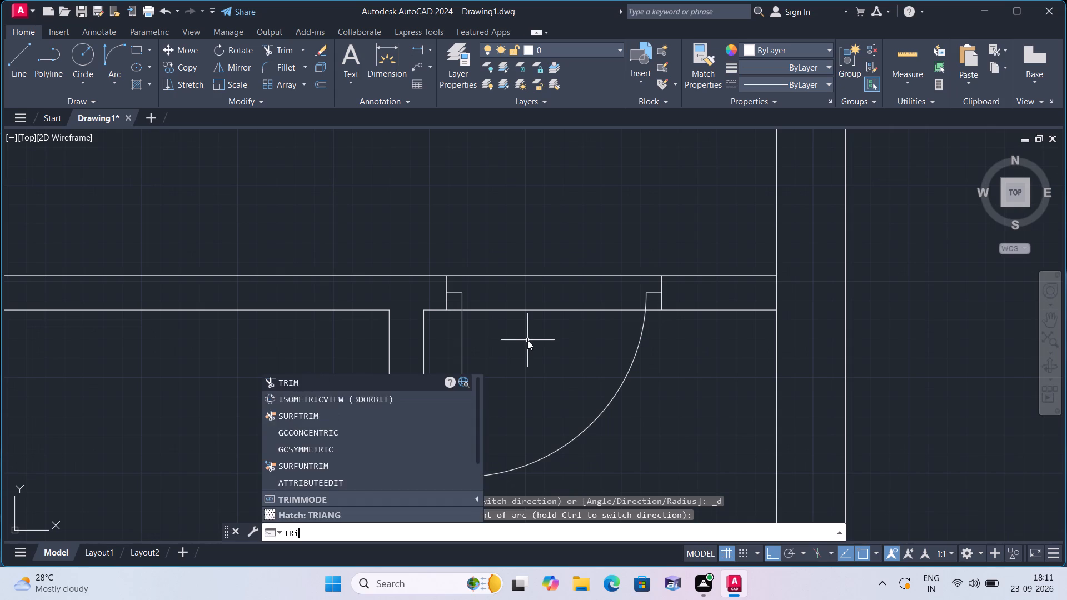
pyautogui.press('space')
pyautogui.click(527, 305)
pyautogui.click(528, 323)
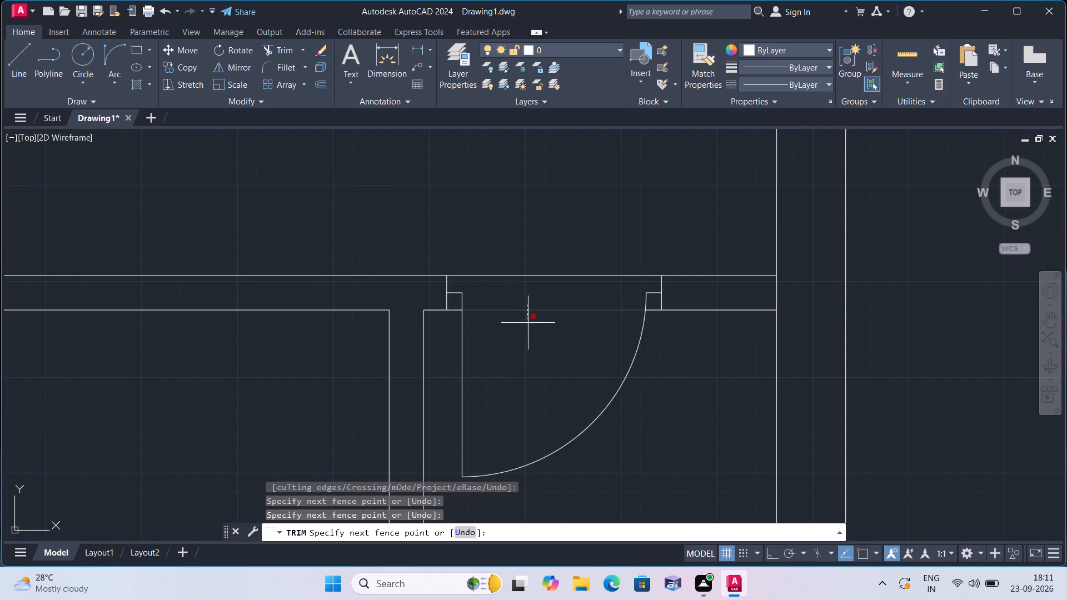
pyautogui.scroll(1, 455, 328)
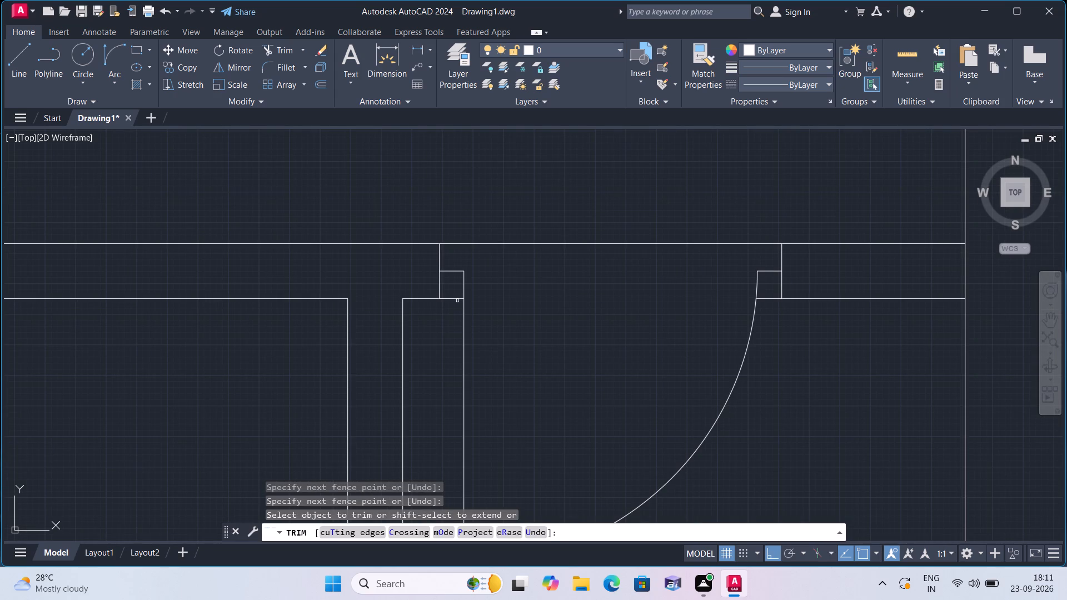
pyautogui.click(457, 300)
pyautogui.scroll(-1, 617, 308)
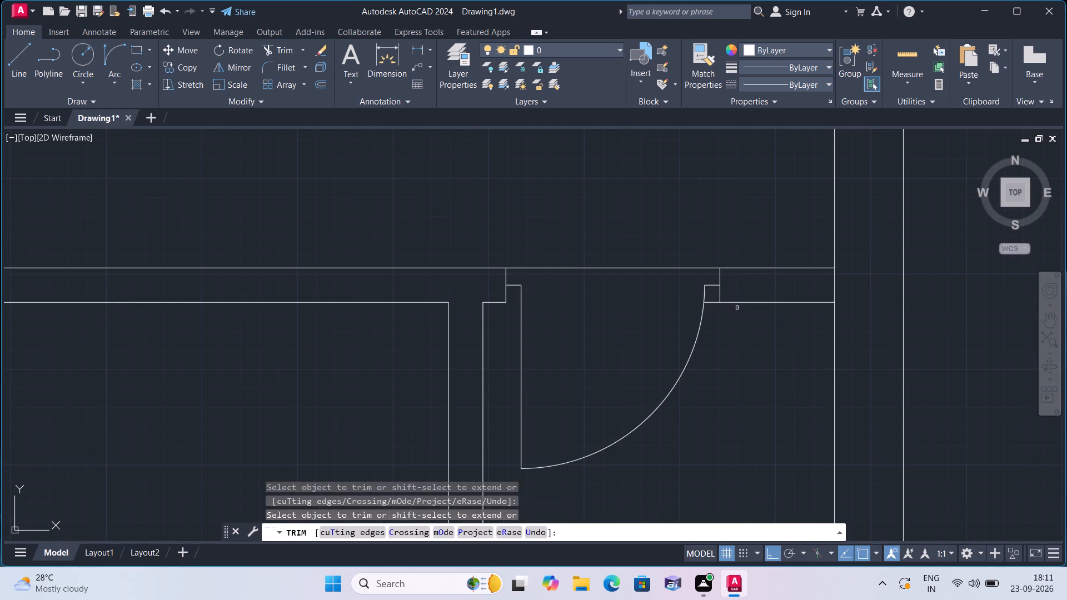
pyautogui.click(717, 304)
pyautogui.scroll(-3, 667, 303)
pyautogui.scroll(3, 716, 296)
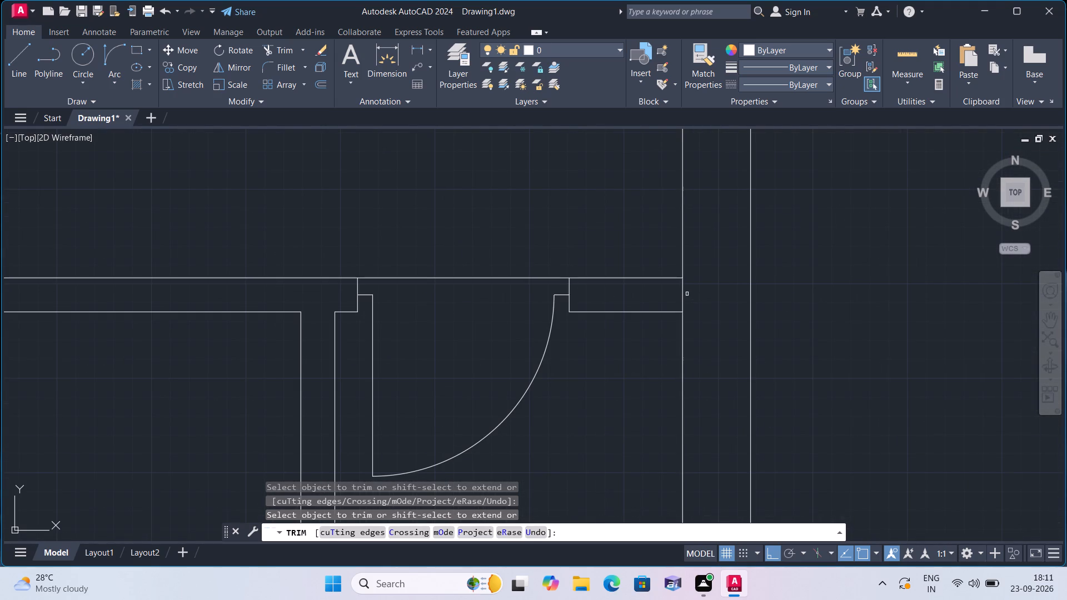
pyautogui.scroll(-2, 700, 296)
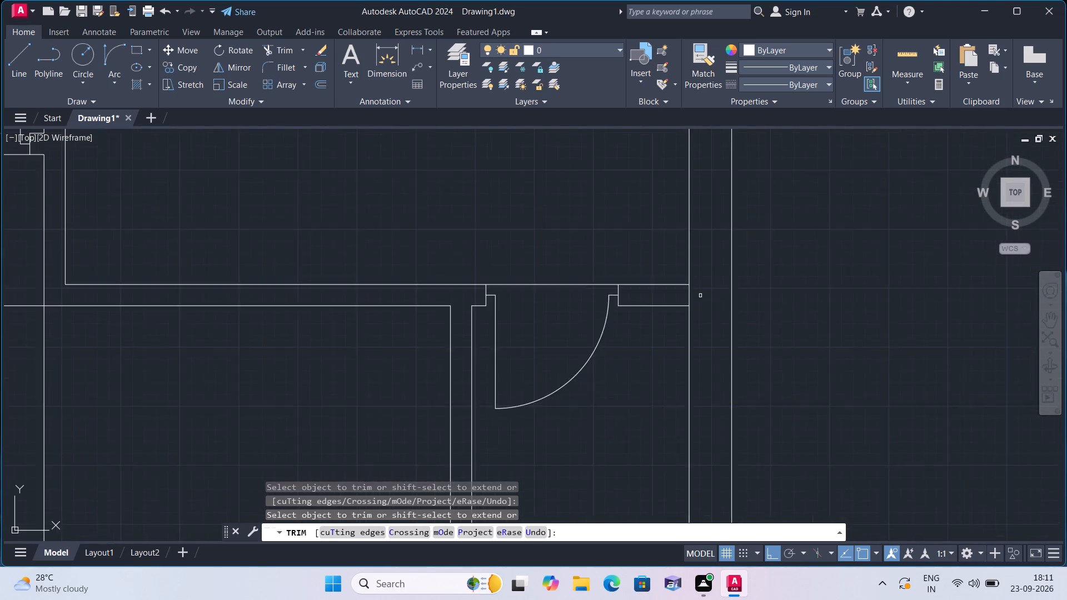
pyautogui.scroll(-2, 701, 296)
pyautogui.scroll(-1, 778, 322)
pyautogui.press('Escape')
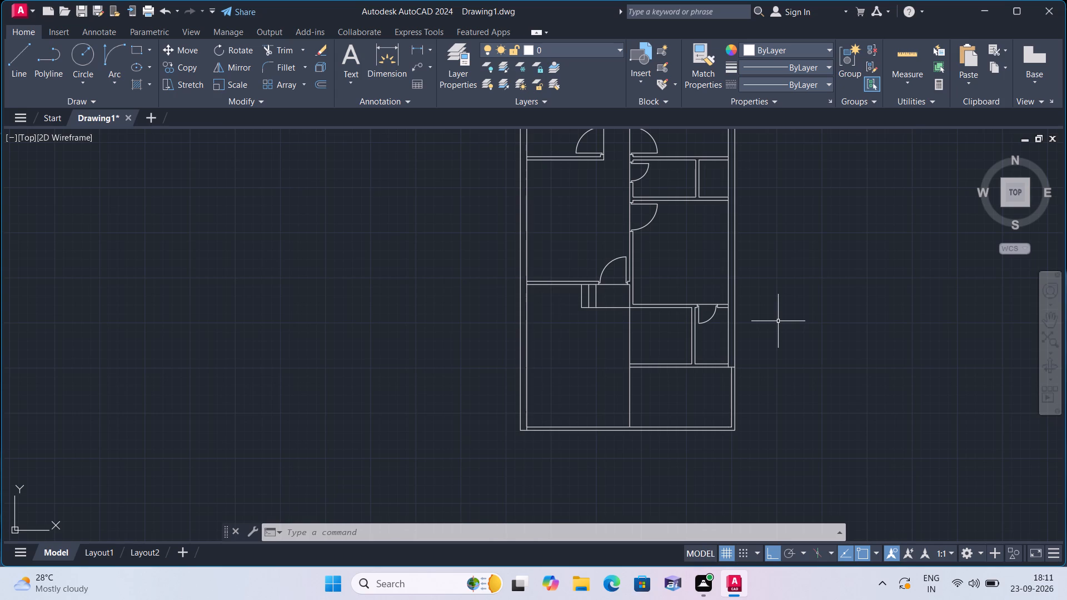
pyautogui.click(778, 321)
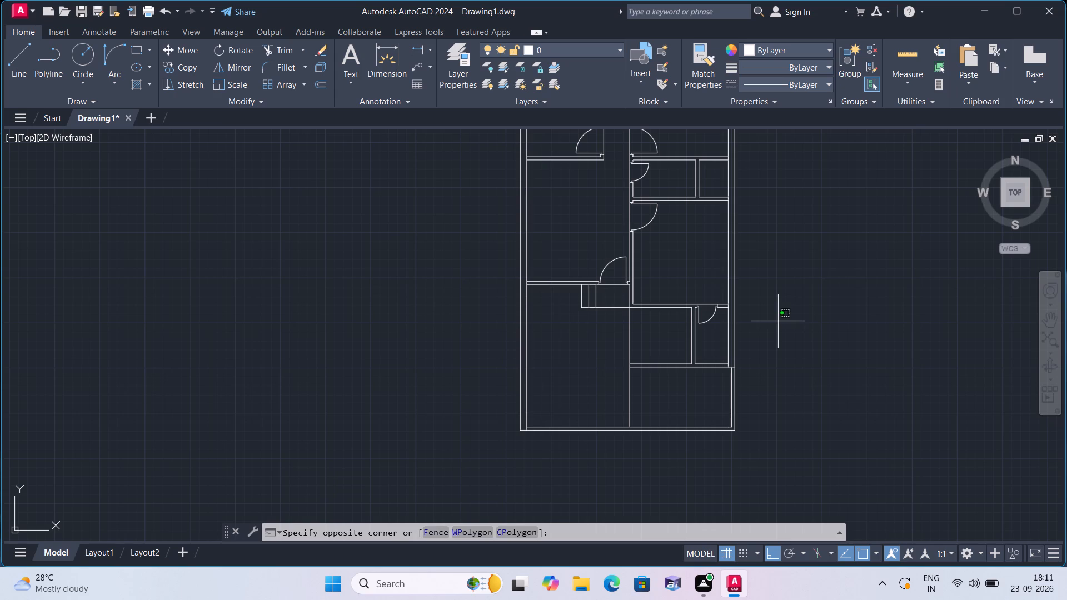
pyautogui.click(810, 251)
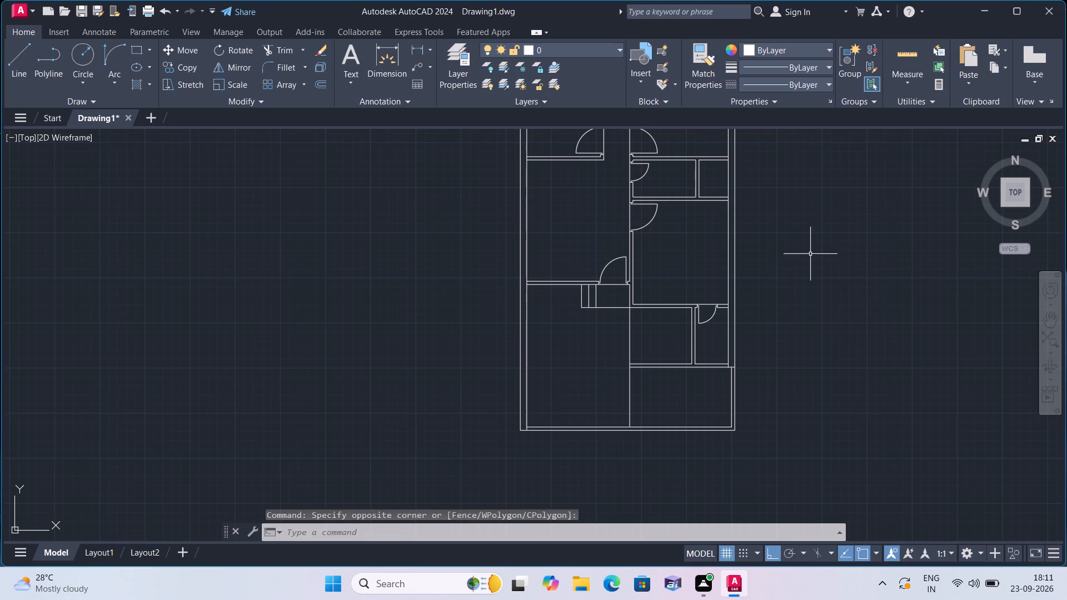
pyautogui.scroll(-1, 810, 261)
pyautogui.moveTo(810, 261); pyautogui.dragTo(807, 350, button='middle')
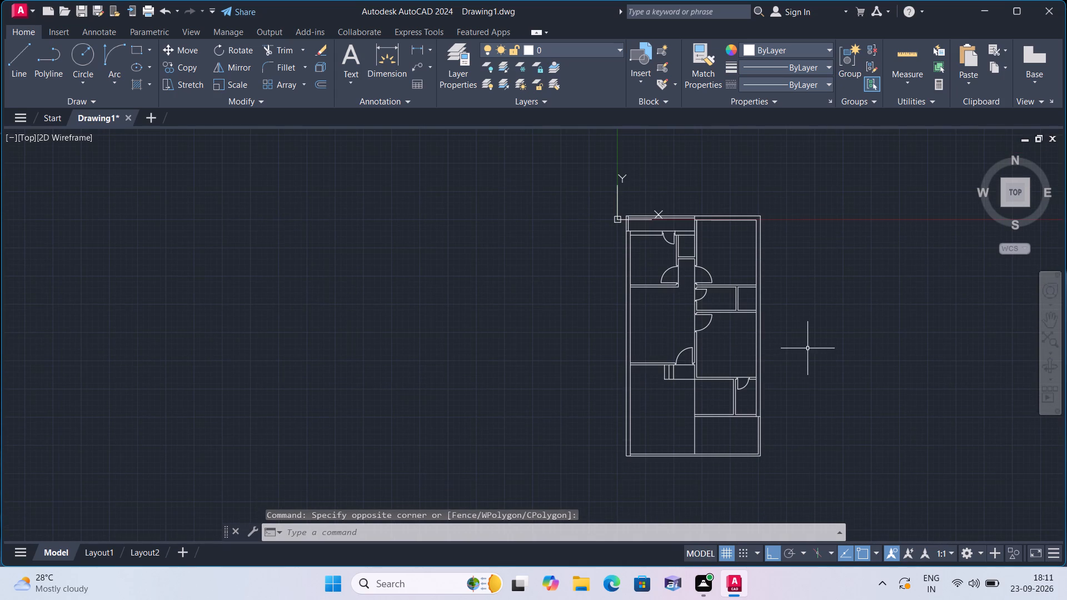
# On Layer2, draw a closed rectangle of four lines across the thin wall at the upper end of the passage between the facing doors.
pyautogui.scroll(1, 671, 322)
pyautogui.moveTo(671, 322); pyautogui.dragTo(585, 269, button='middle')
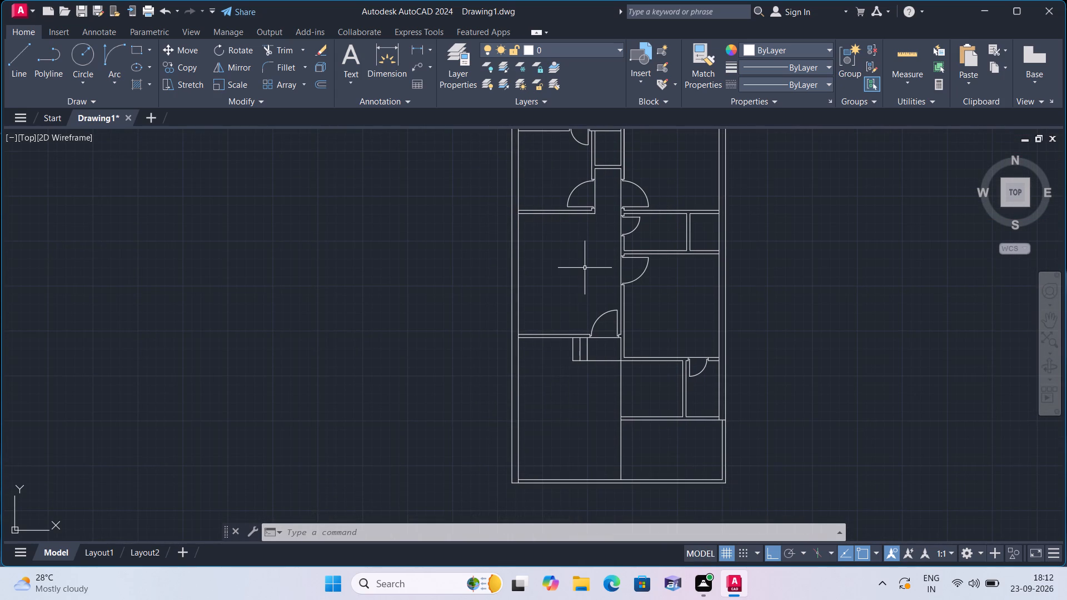
pyautogui.scroll(1, 590, 265)
pyautogui.moveTo(590, 265); pyautogui.dragTo(519, 418, button='middle')
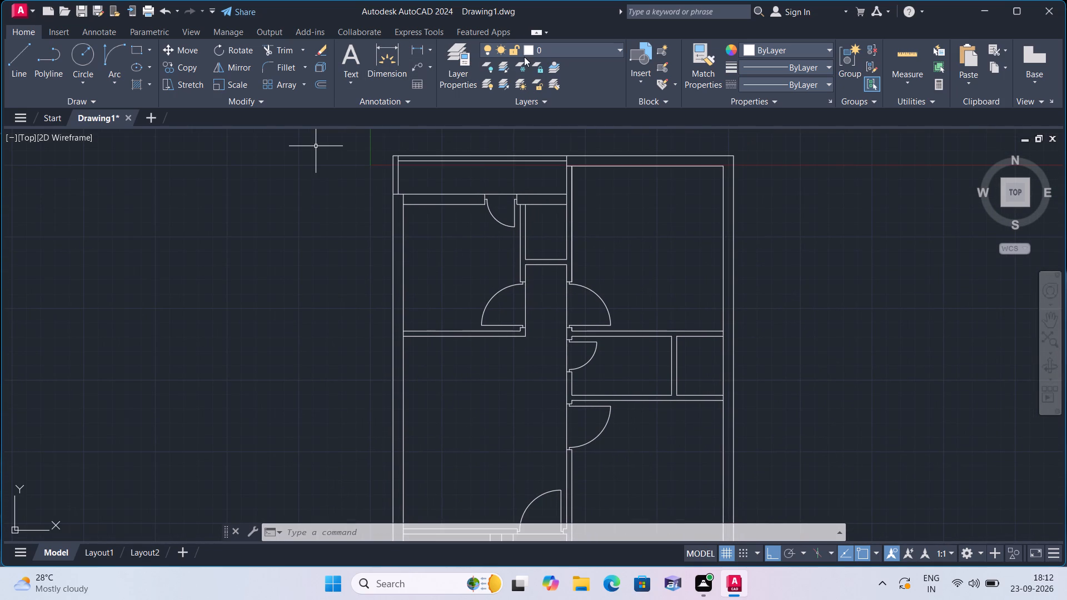
pyautogui.click(587, 49)
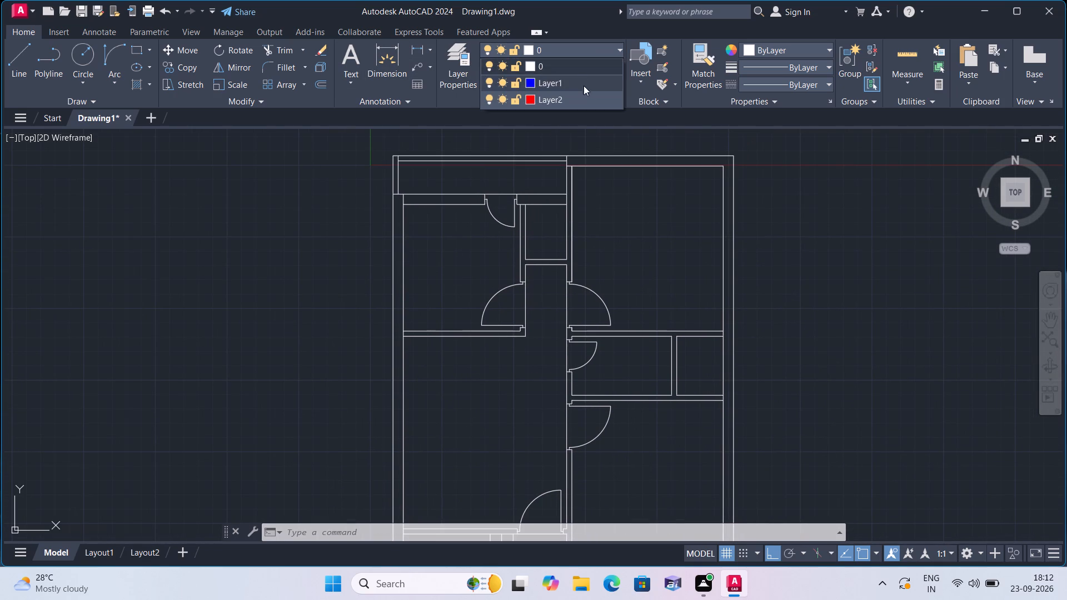
pyautogui.click(584, 93)
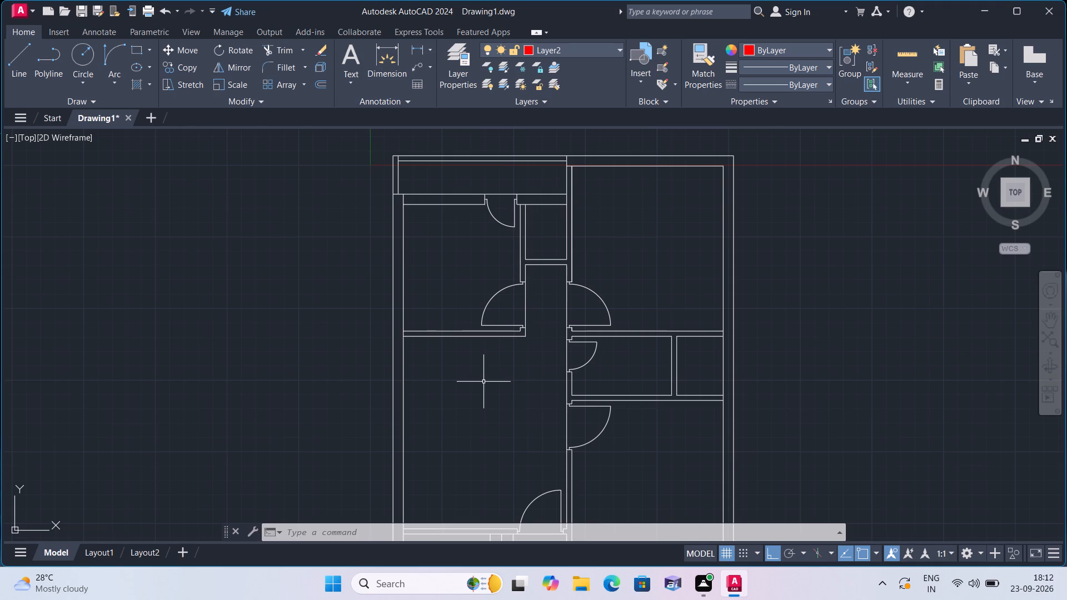
pyautogui.write('l')
pyautogui.press('space')
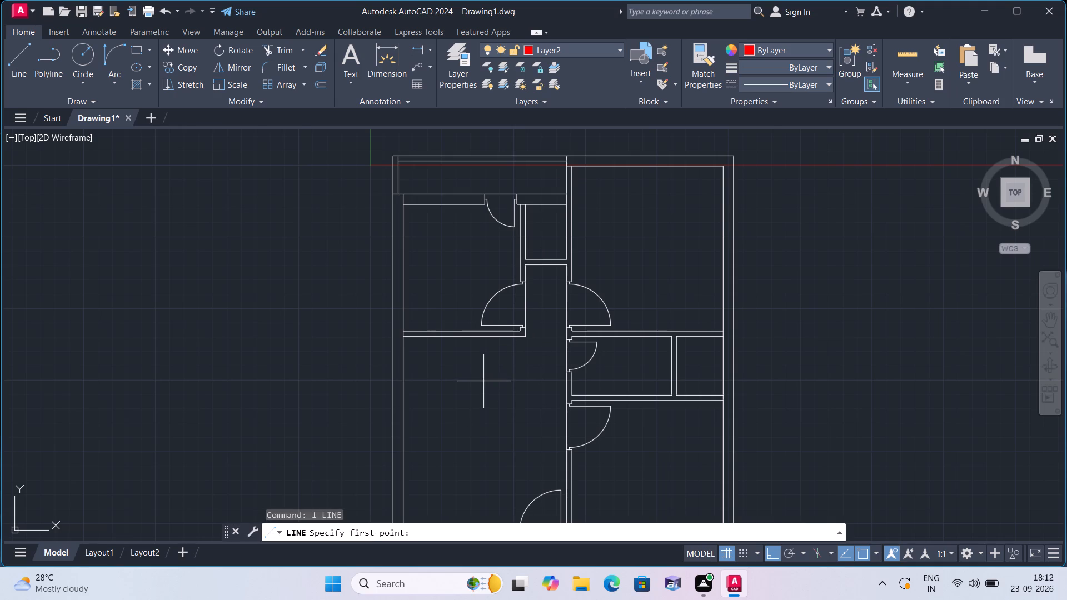
pyautogui.scroll(2, 514, 266)
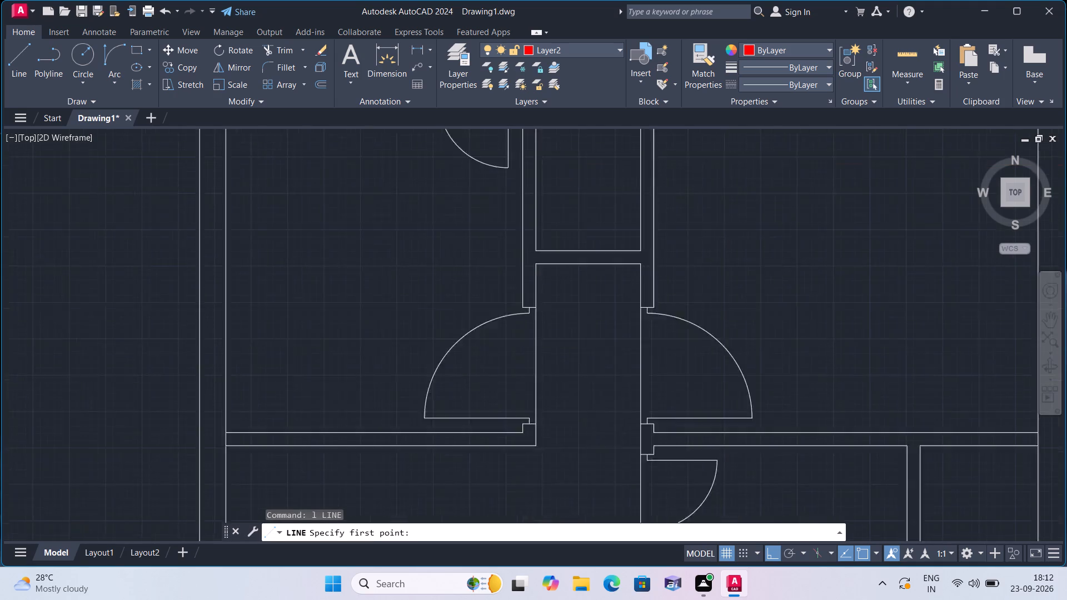
pyautogui.scroll(2, 514, 266)
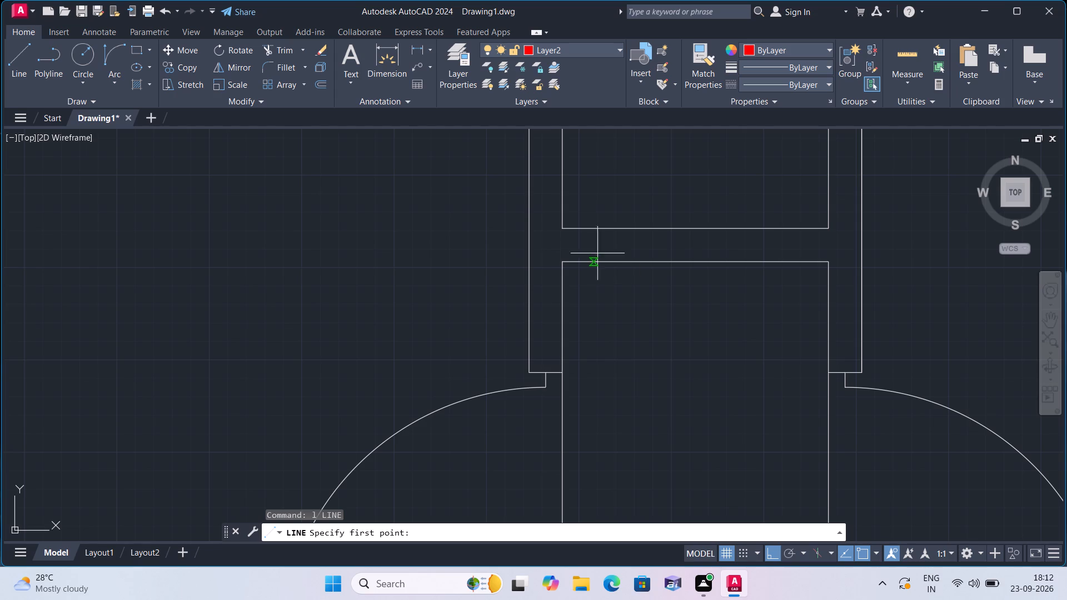
pyautogui.click(625, 227)
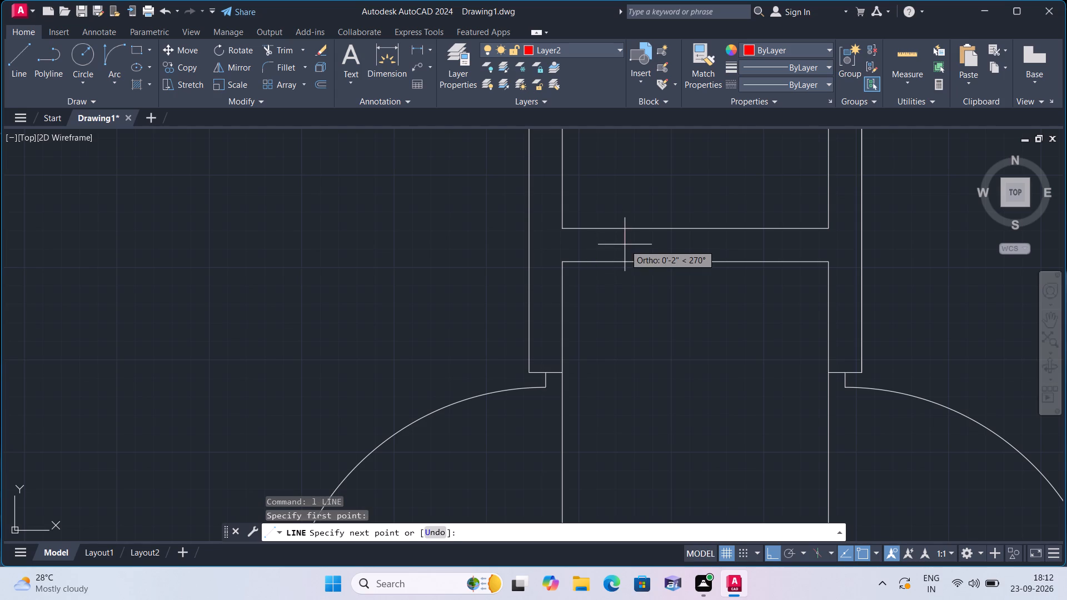
pyautogui.click(627, 259)
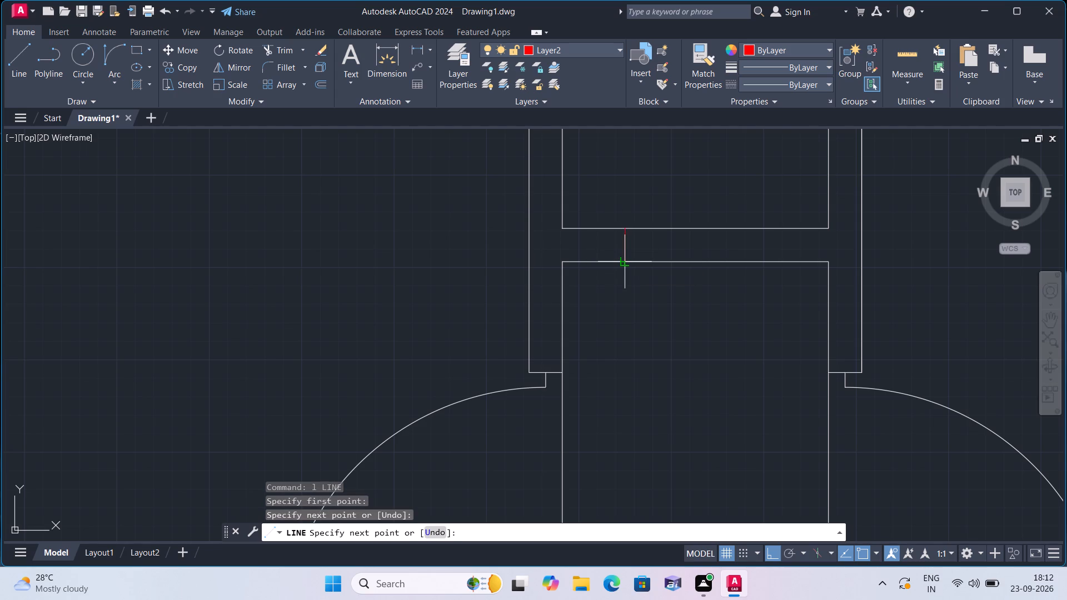
pyautogui.click(784, 260)
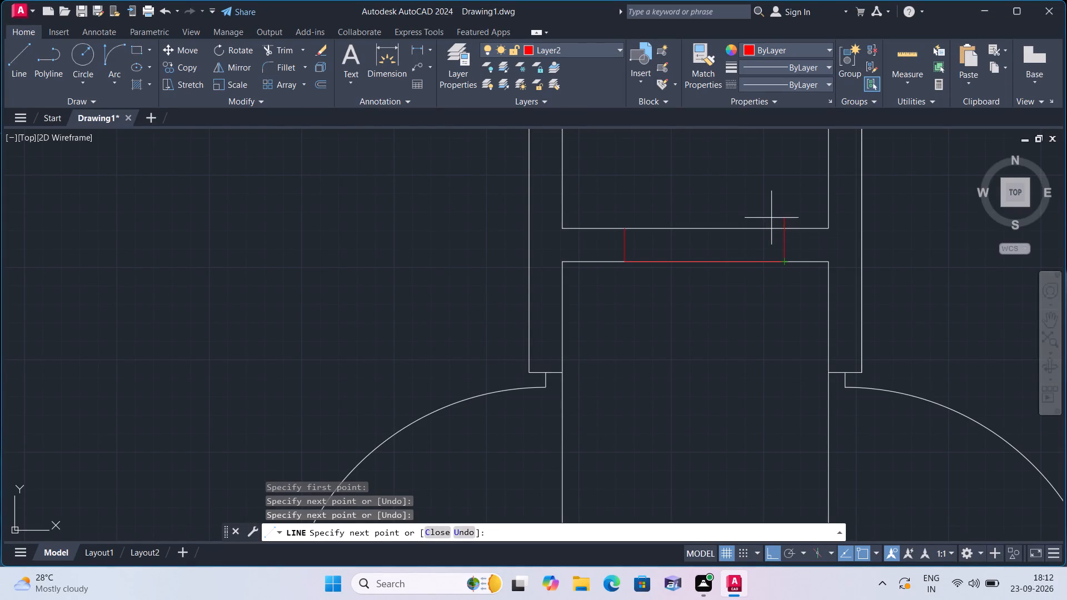
pyautogui.click(782, 227)
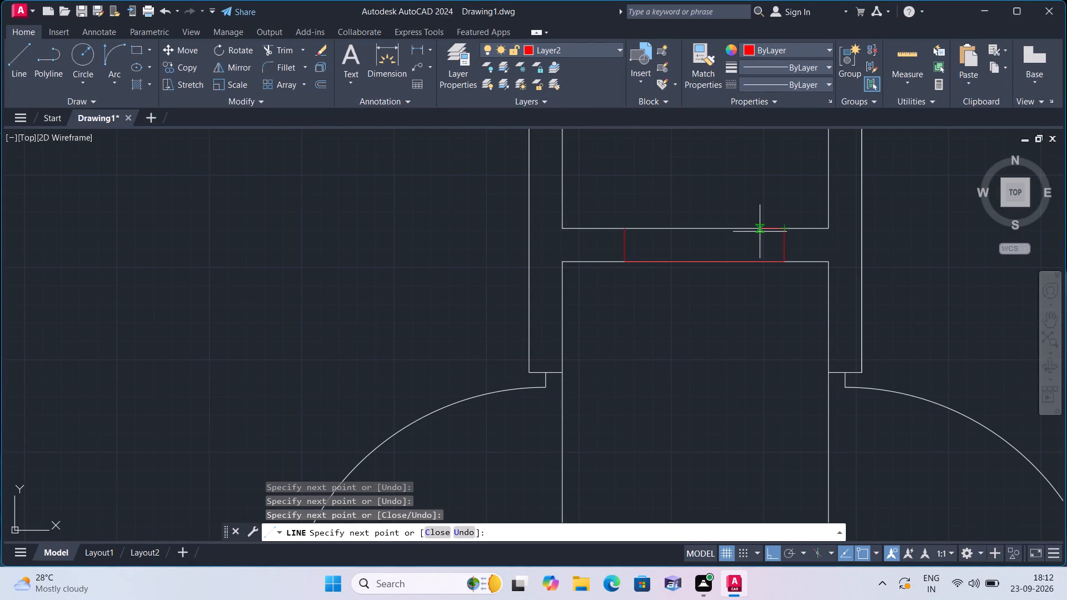
pyautogui.click(624, 227)
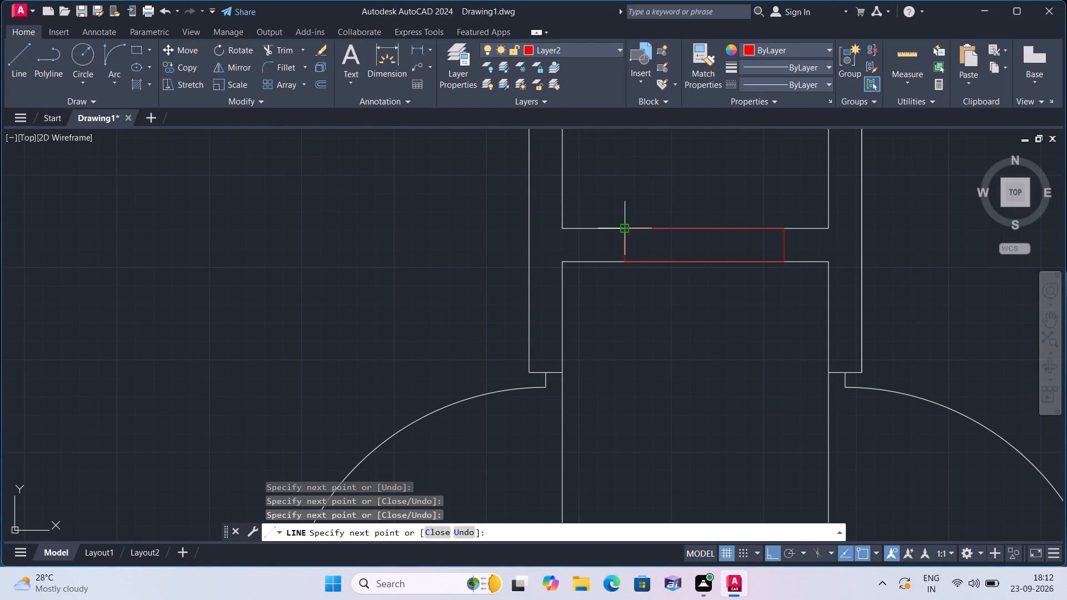
pyautogui.press('space')
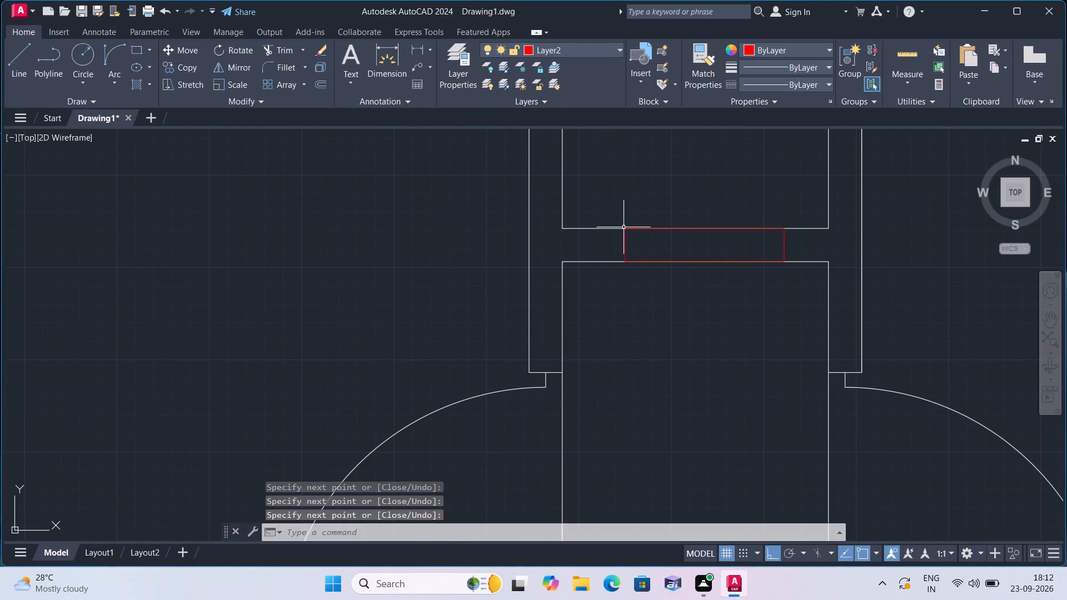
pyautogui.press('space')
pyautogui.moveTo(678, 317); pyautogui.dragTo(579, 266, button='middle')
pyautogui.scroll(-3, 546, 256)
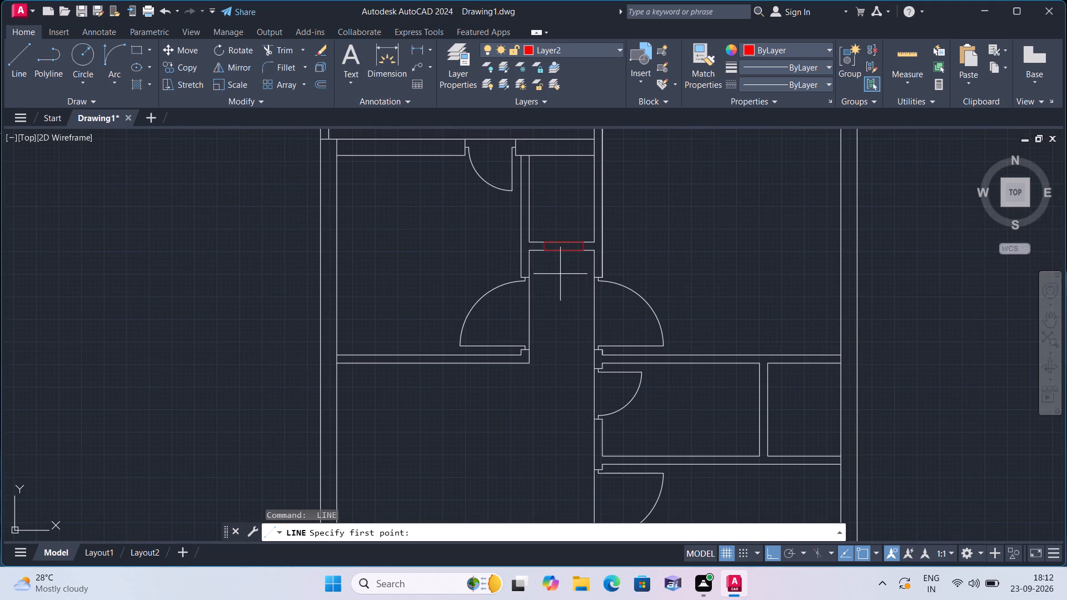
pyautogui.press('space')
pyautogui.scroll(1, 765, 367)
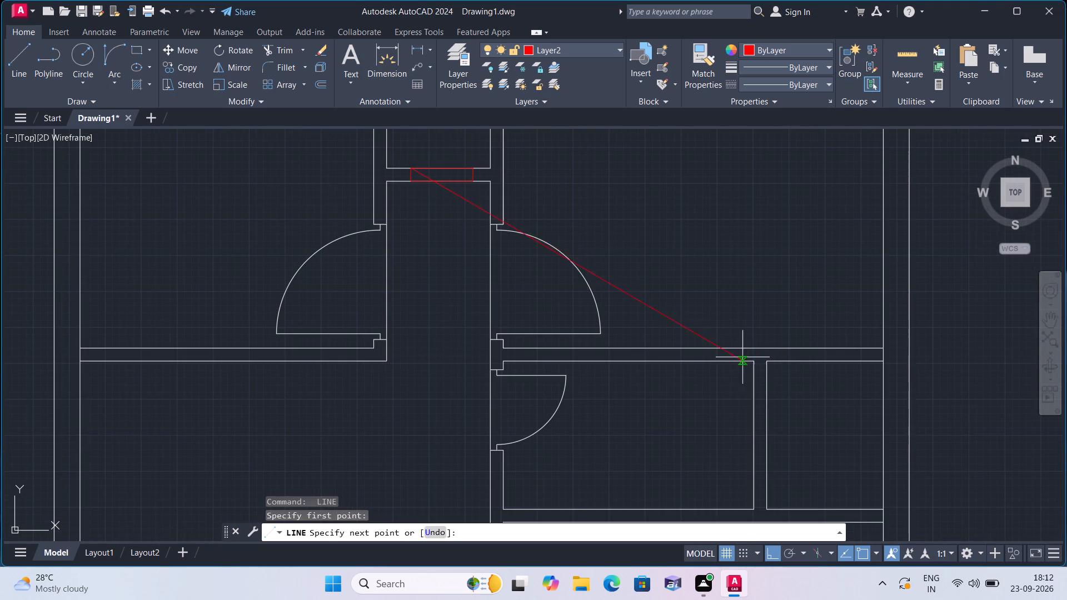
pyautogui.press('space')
# Draw two corner-to-corner diagonal lines crossing the small space beside the outer right wall, on Layer2.
pyautogui.moveTo(702, 312); pyautogui.dragTo(658, 258, button='middle')
pyautogui.scroll(-1, 652, 249)
pyautogui.press('space')
pyautogui.scroll(1, 714, 302)
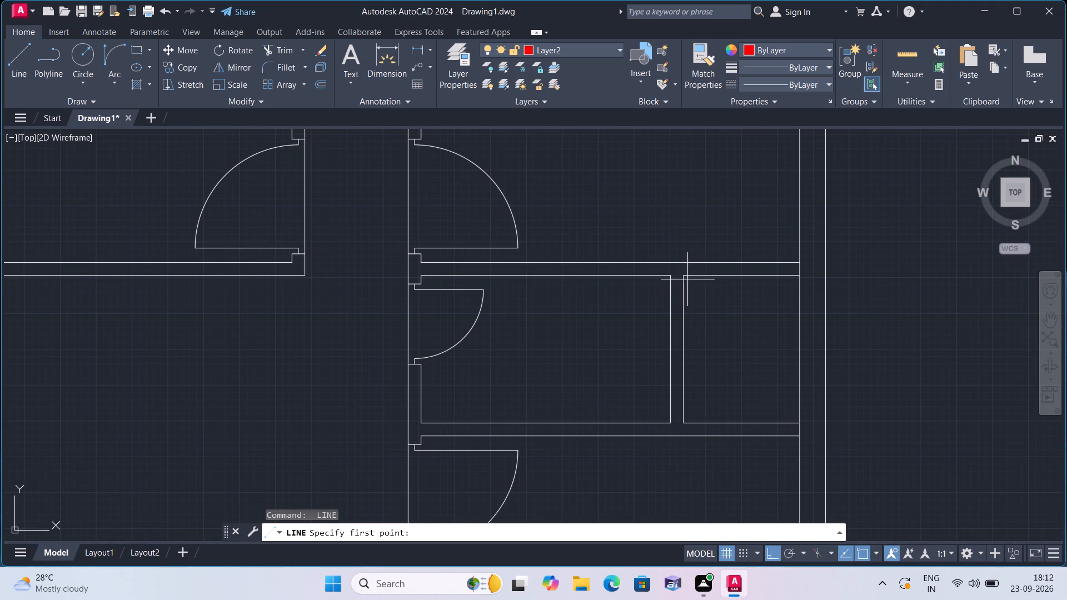
pyautogui.click(685, 274)
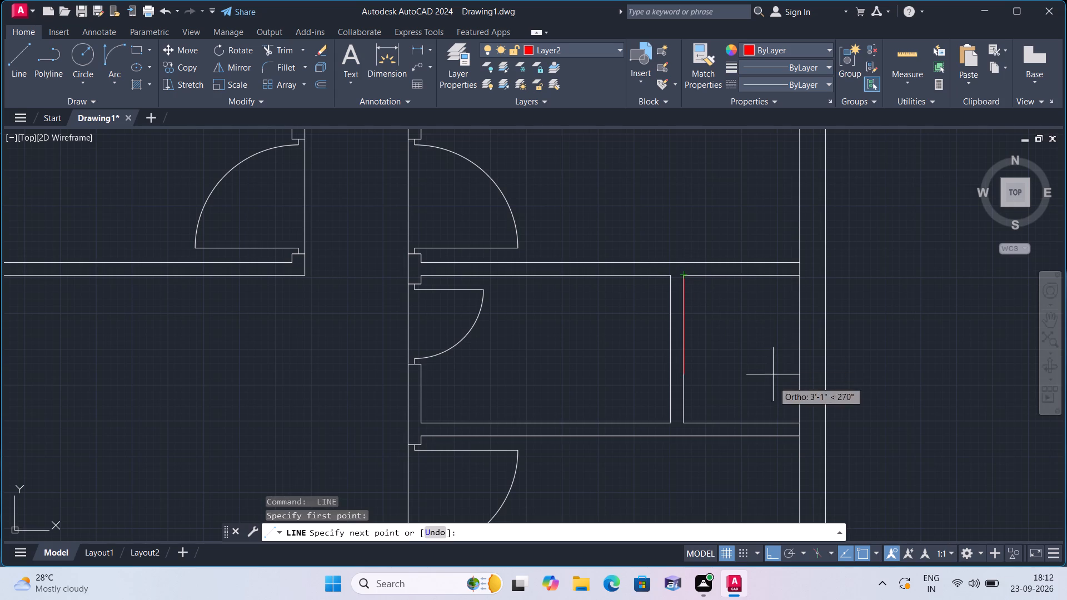
pyautogui.click(798, 423)
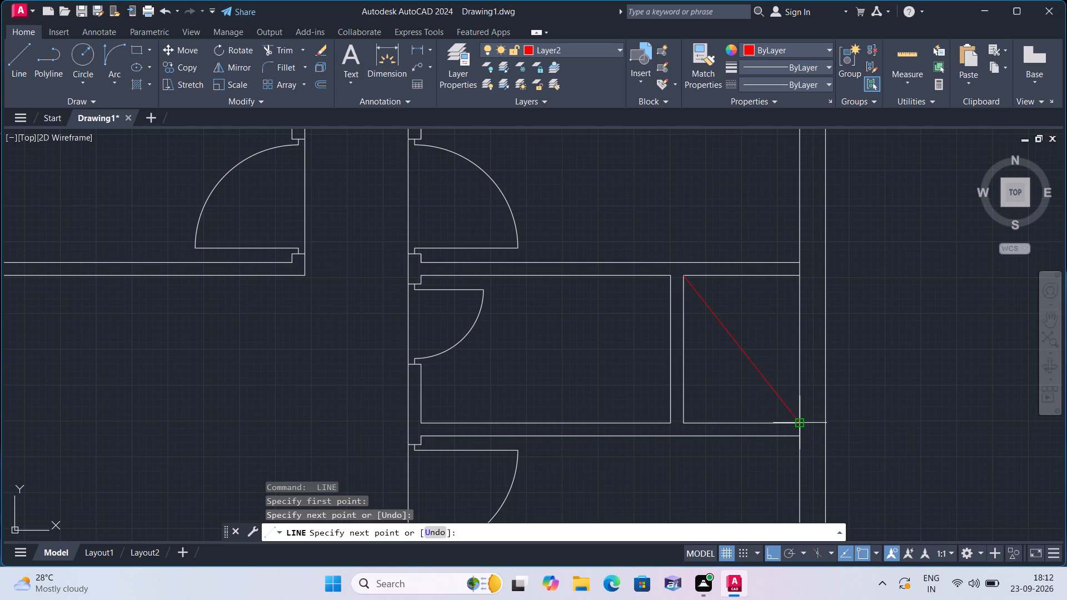
pyautogui.press('space')
pyautogui.press('space')
pyautogui.click(800, 277)
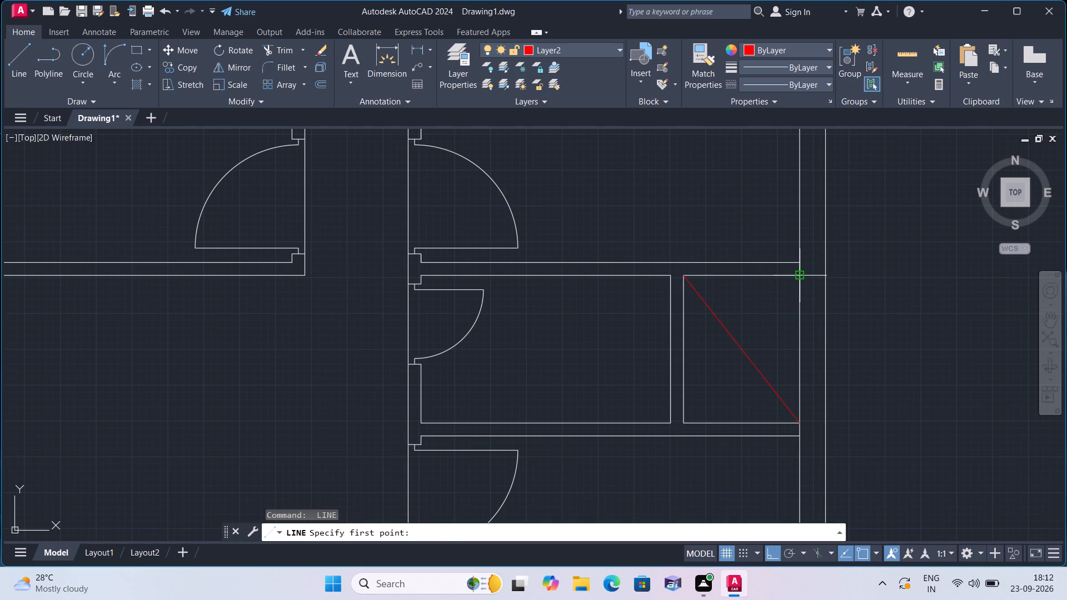
pyautogui.click(686, 421)
pyautogui.press('space')
# On Layer1, draw a closed upright rectangle of lines, 5' long and 9" wide, in the empty space outside the right wall.
pyautogui.scroll(-1, 686, 421)
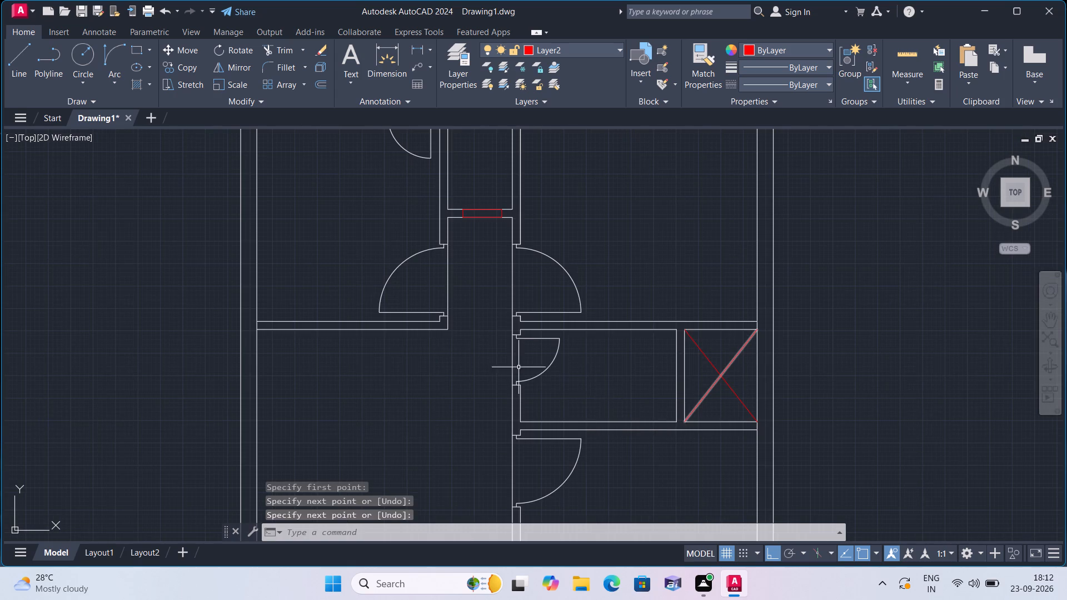
pyautogui.scroll(-2, 400, 362)
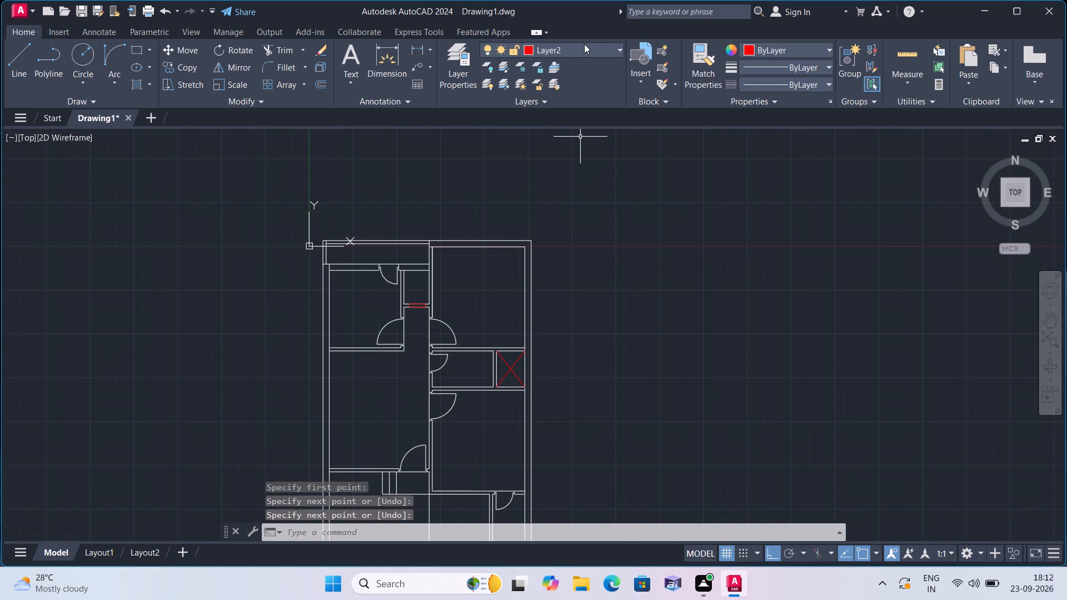
pyautogui.click(589, 48)
pyautogui.click(596, 86)
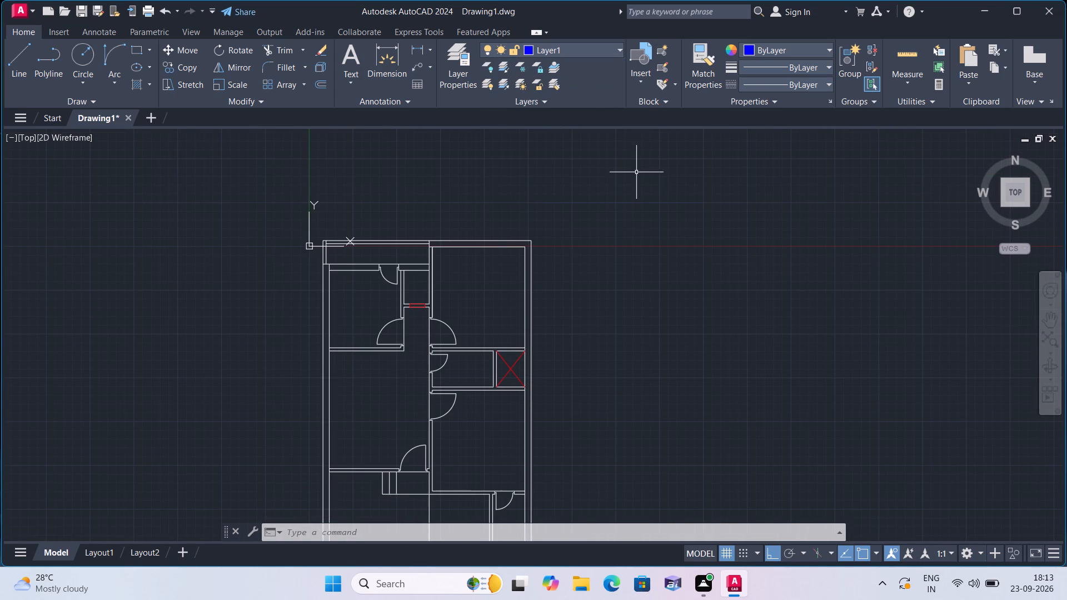
pyautogui.scroll(-1, 639, 174)
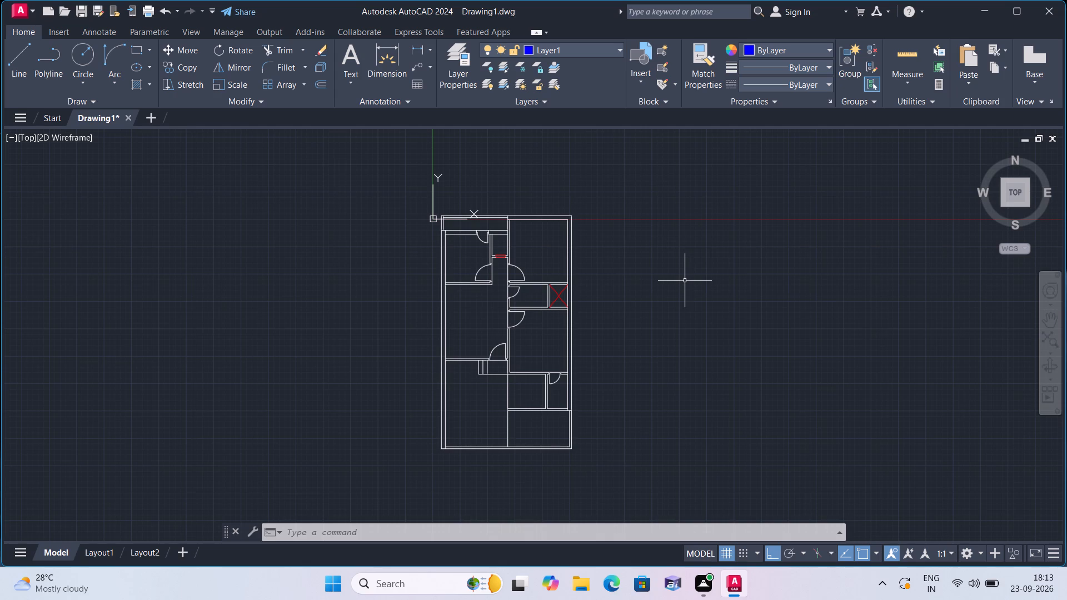
pyautogui.scroll(-1, 685, 281)
pyautogui.scroll(2, 685, 281)
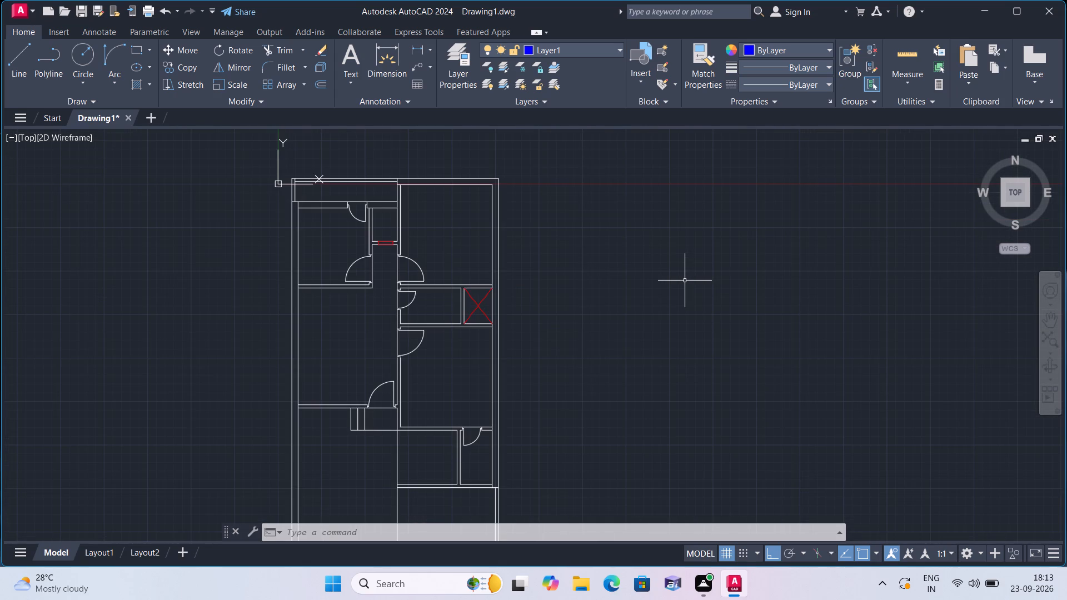
pyautogui.scroll(1, 685, 281)
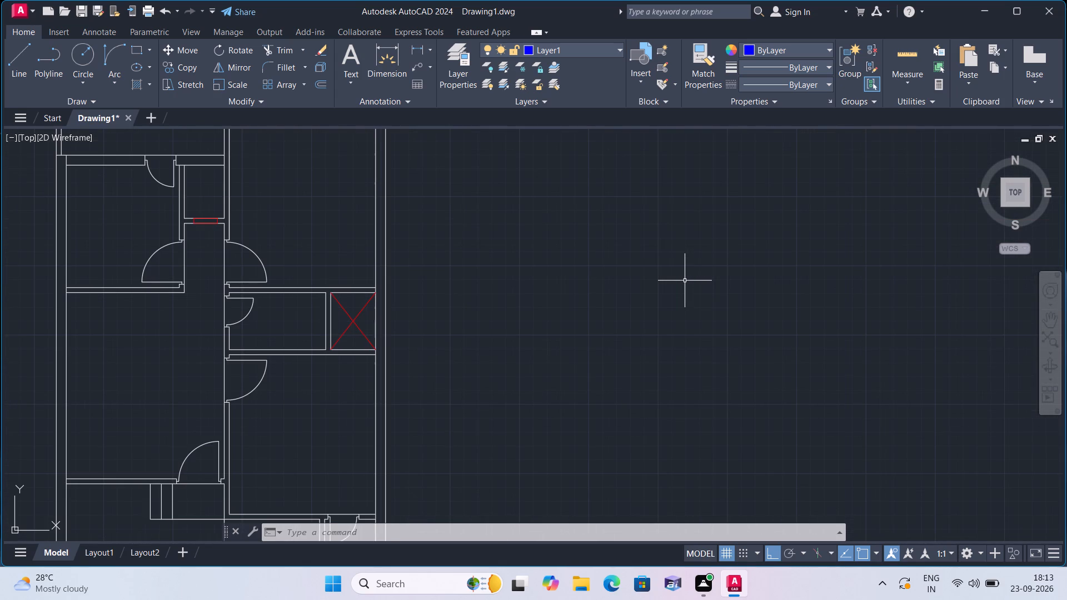
pyautogui.write('l')
pyautogui.press('space')
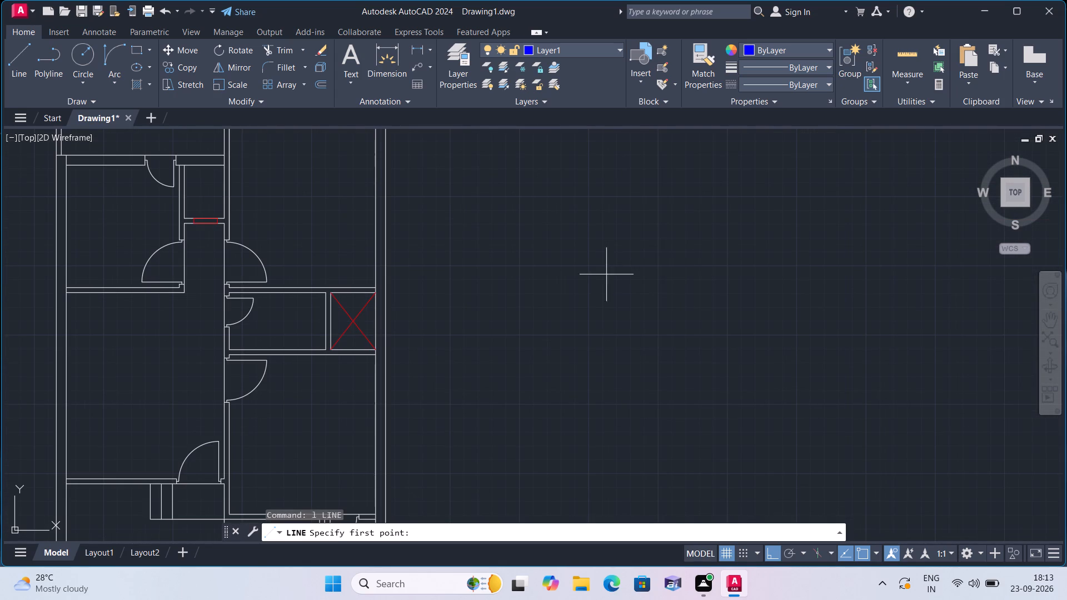
pyautogui.click(547, 262)
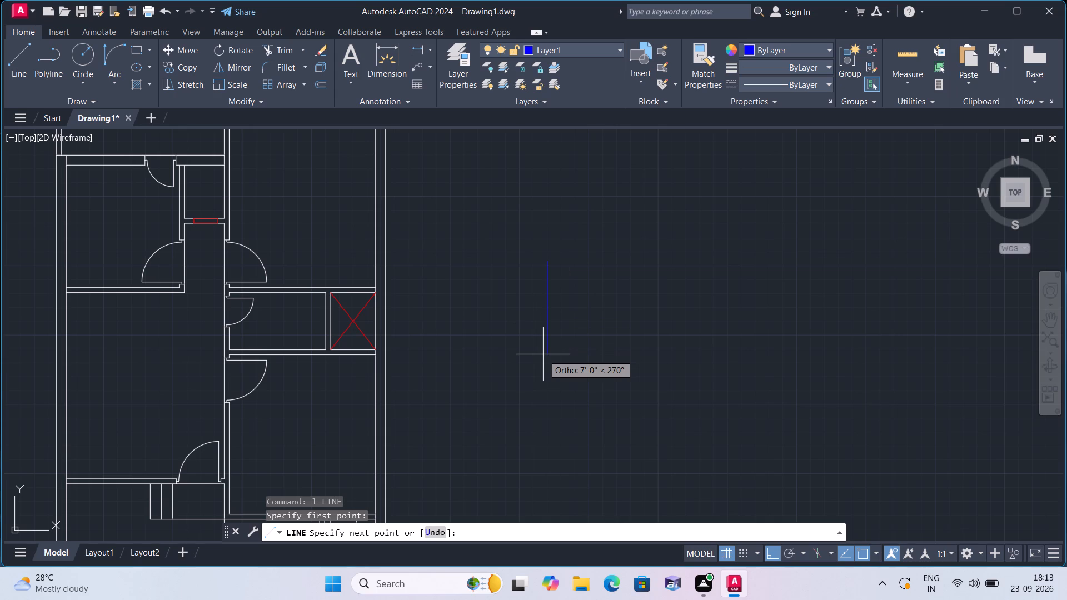
pyautogui.press('5')
pyautogui.write("'")
pyautogui.press('space')
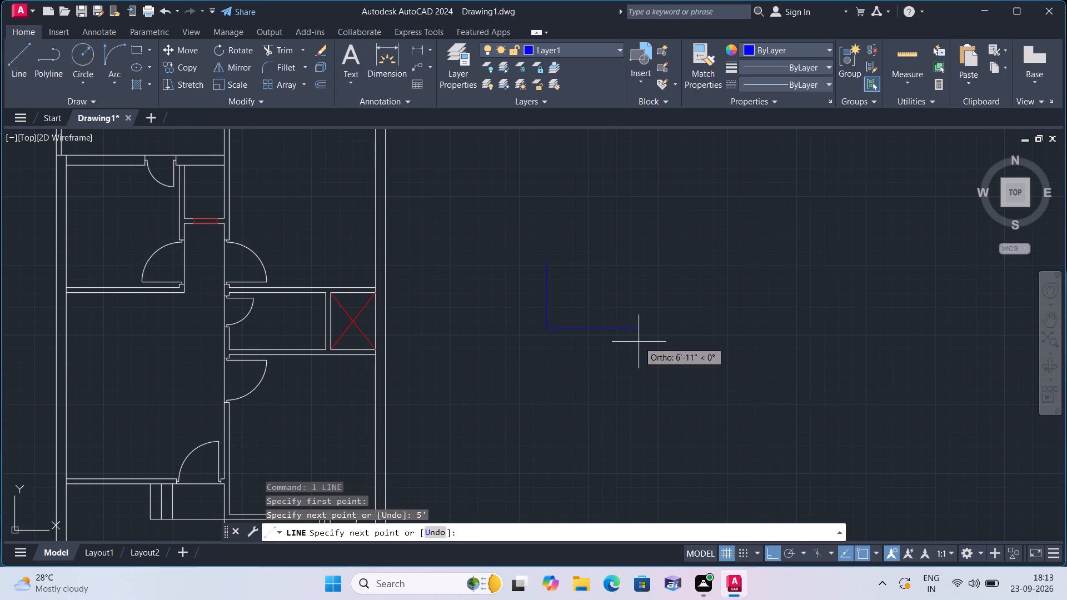
pyautogui.write('9"')
pyautogui.press('space')
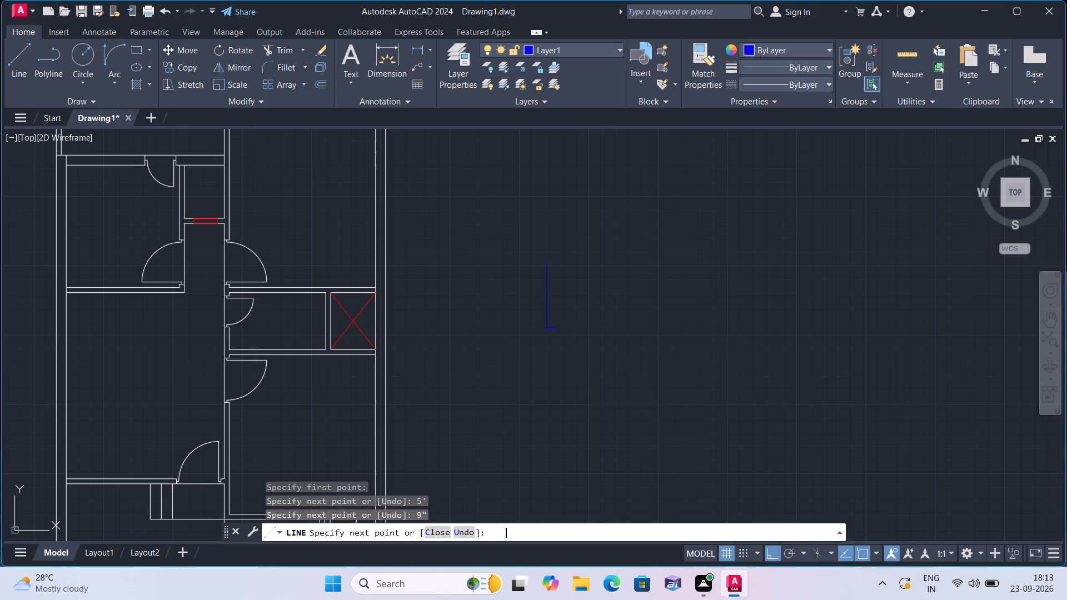
pyautogui.write("5'")
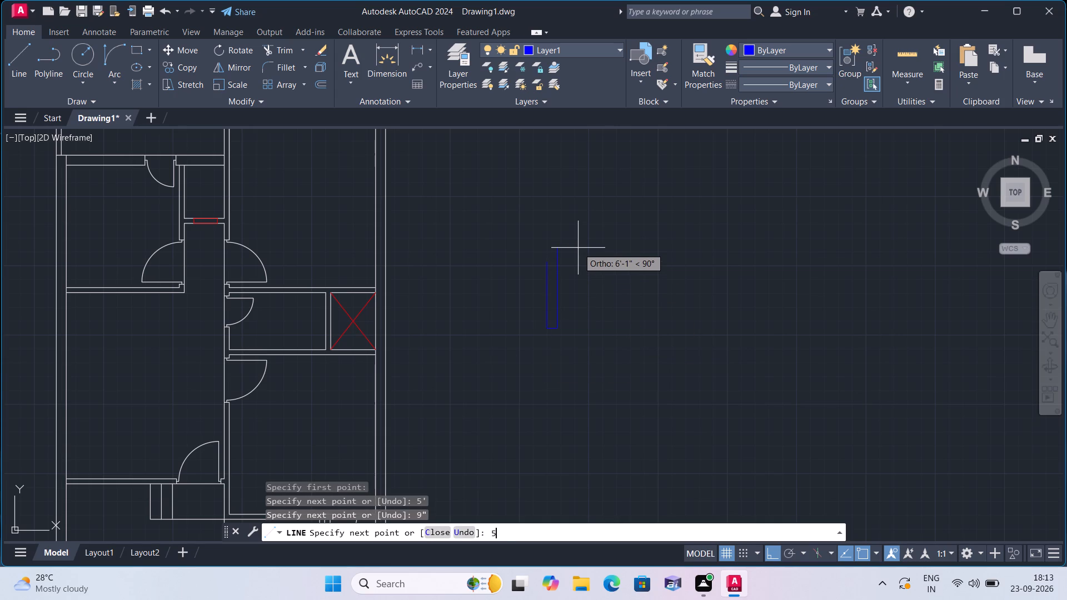
pyautogui.press('space')
pyautogui.scroll(2, 581, 252)
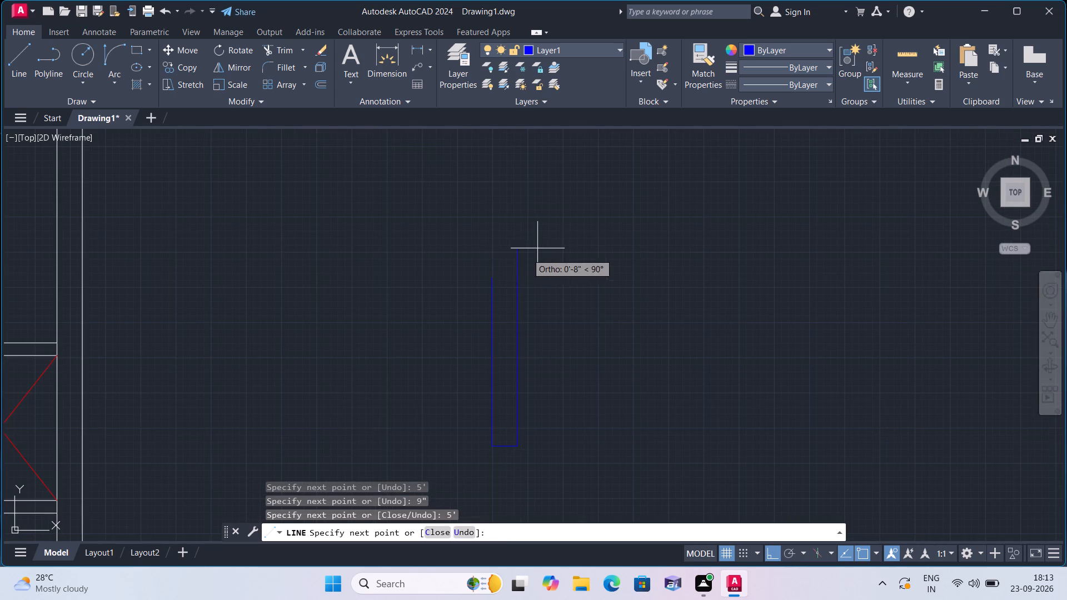
pyautogui.click(490, 275)
pyautogui.press('space')
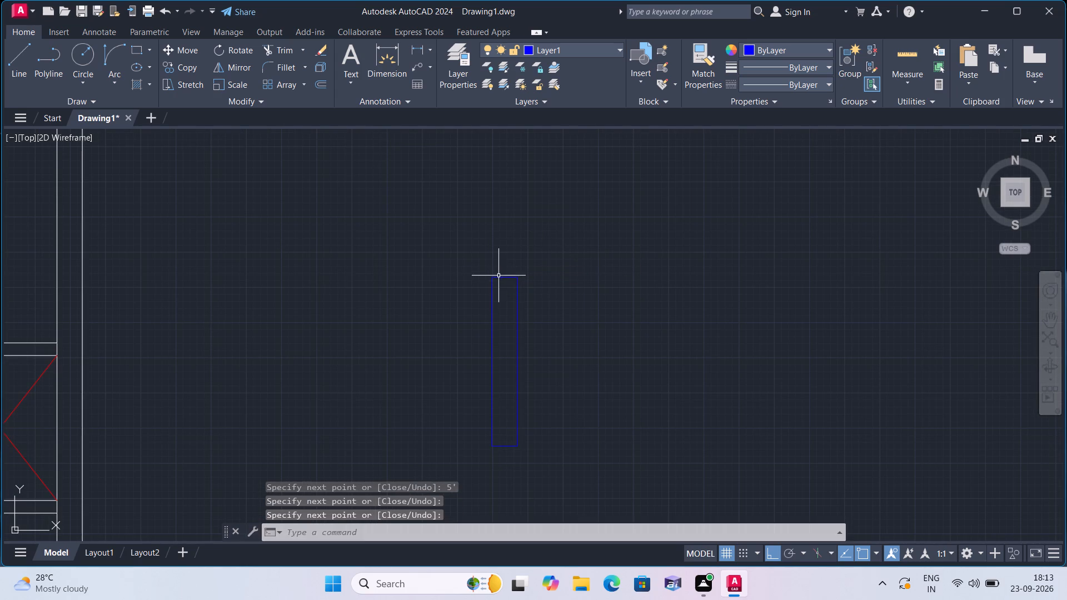
# Draw a lengthwise centre line in the 5' rectangle between the midpoints of its two short sides.
pyautogui.press('space')
pyautogui.click(503, 275)
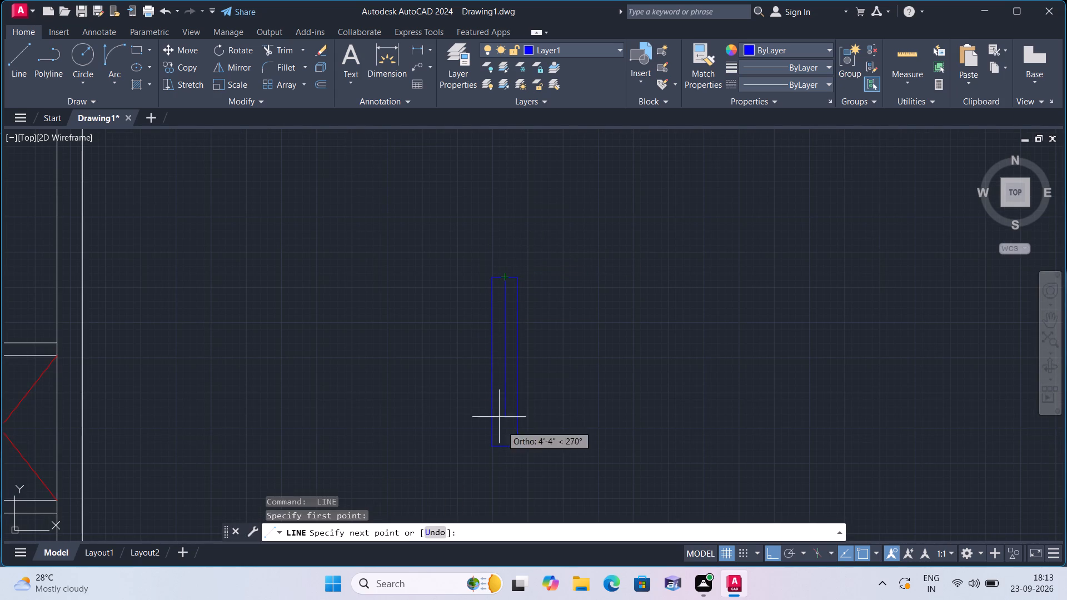
pyautogui.click(502, 444)
pyautogui.press('space')
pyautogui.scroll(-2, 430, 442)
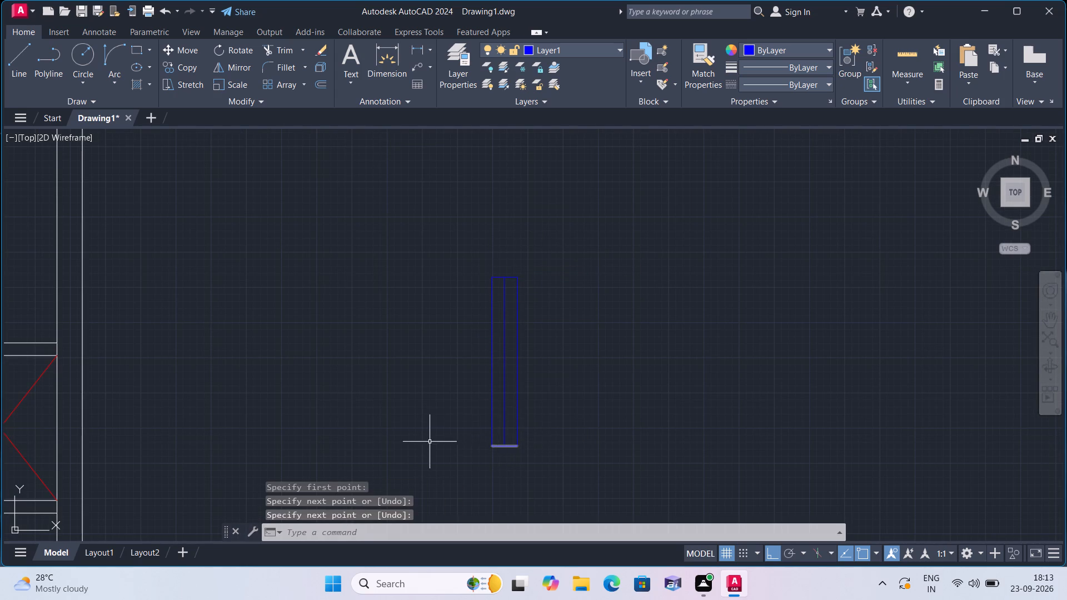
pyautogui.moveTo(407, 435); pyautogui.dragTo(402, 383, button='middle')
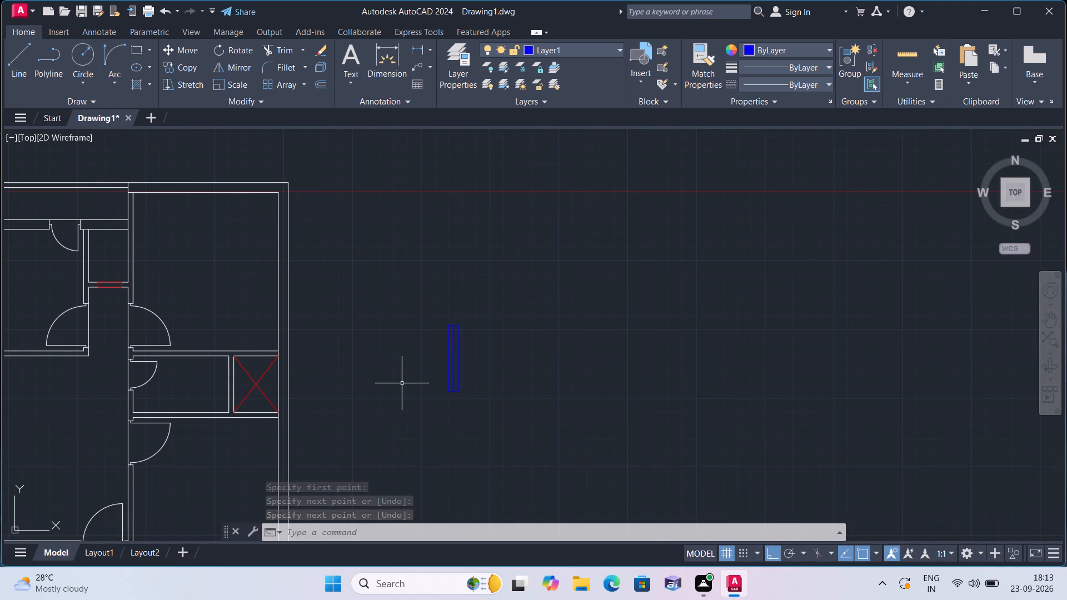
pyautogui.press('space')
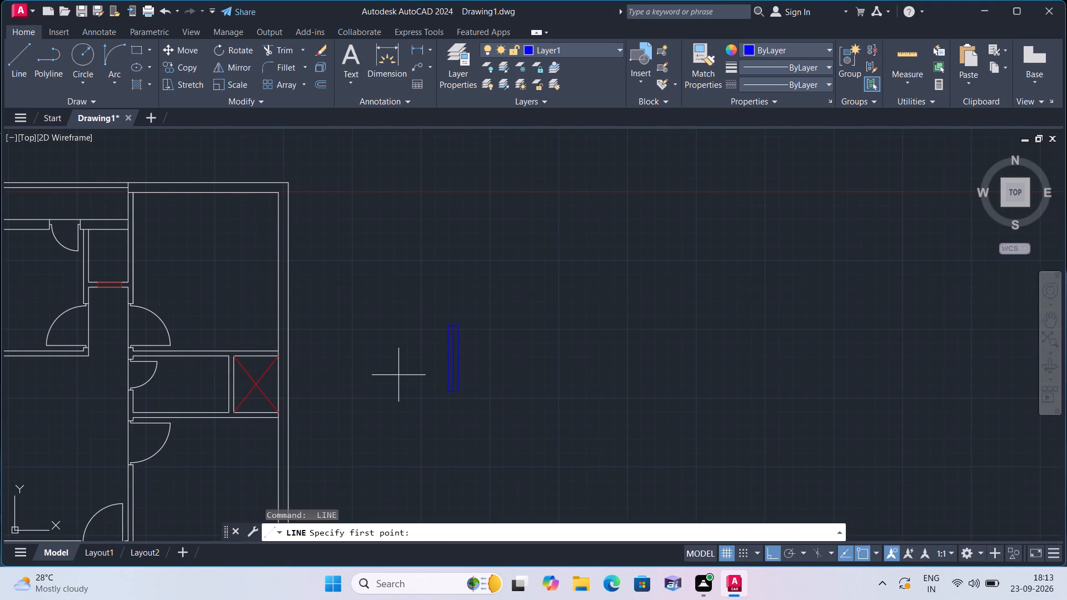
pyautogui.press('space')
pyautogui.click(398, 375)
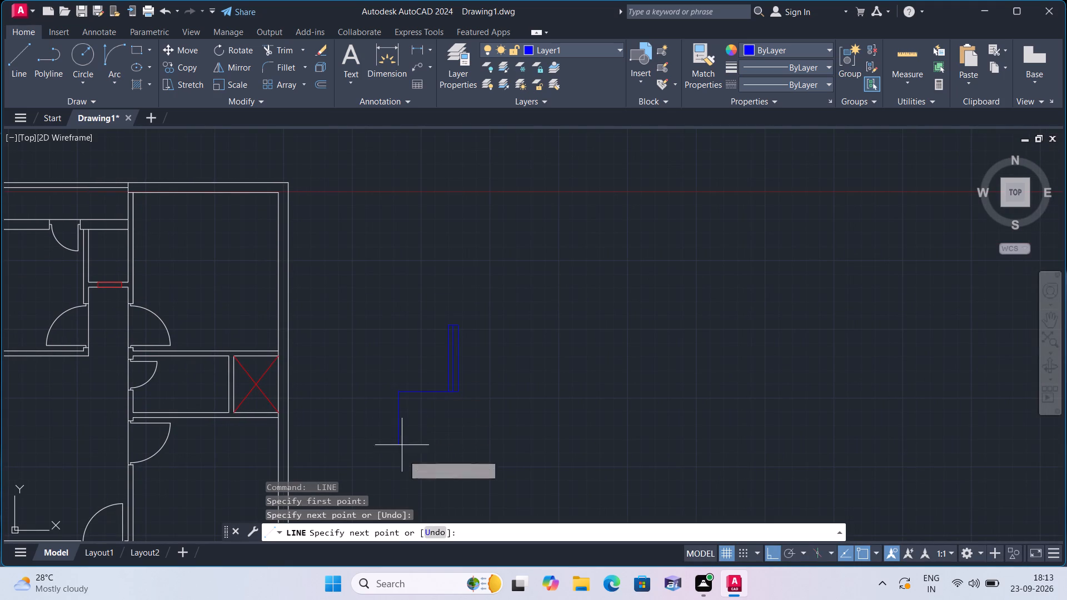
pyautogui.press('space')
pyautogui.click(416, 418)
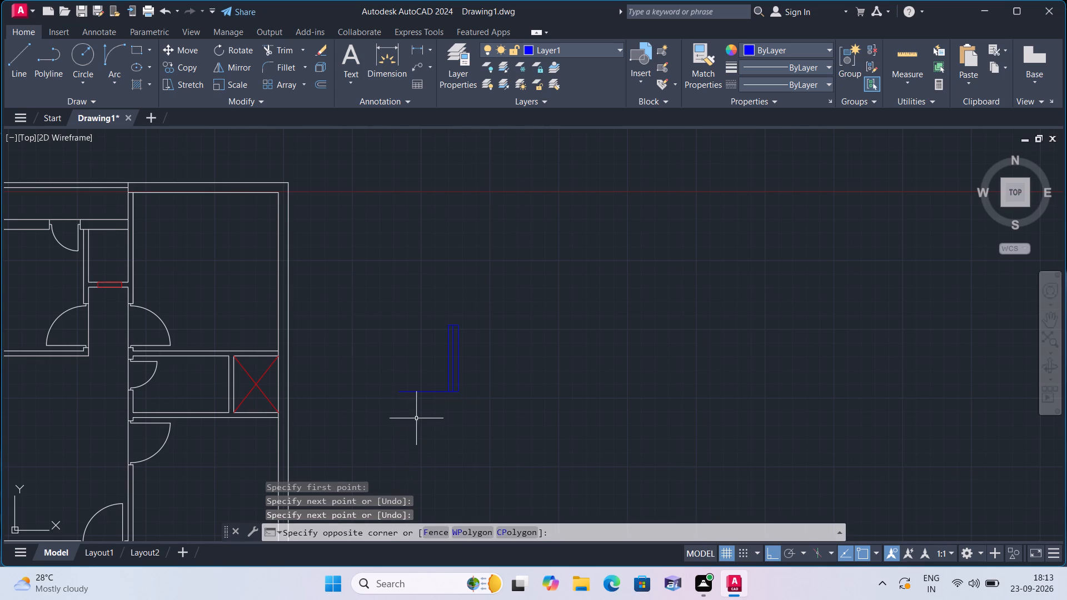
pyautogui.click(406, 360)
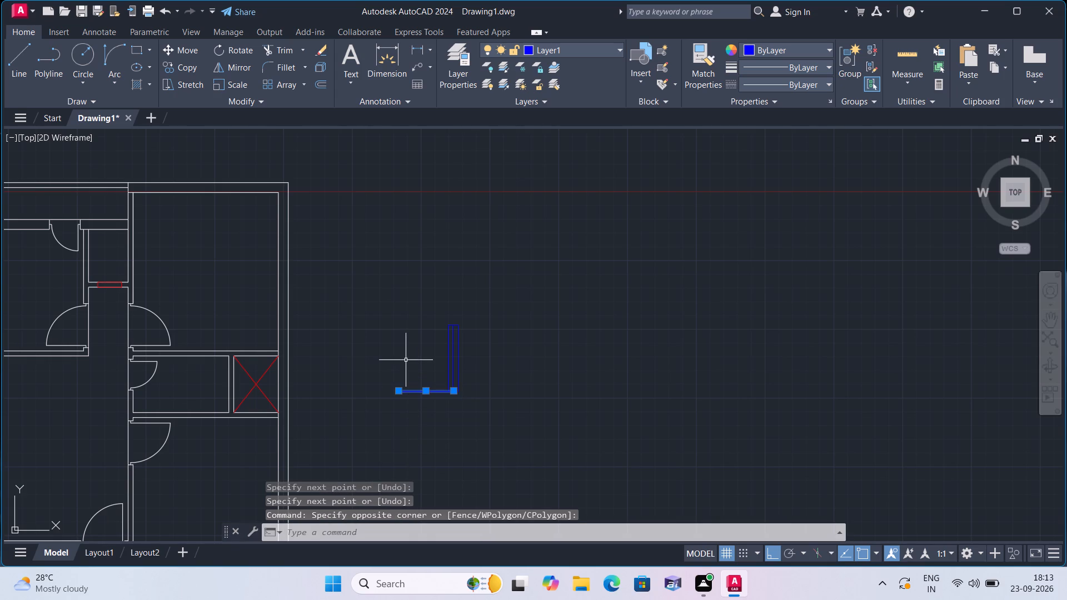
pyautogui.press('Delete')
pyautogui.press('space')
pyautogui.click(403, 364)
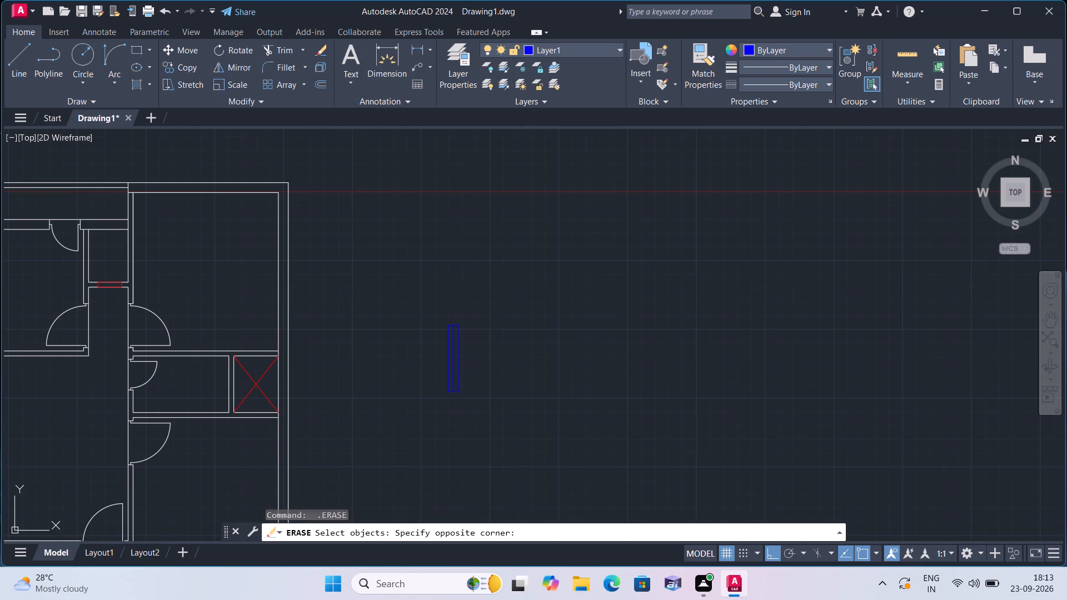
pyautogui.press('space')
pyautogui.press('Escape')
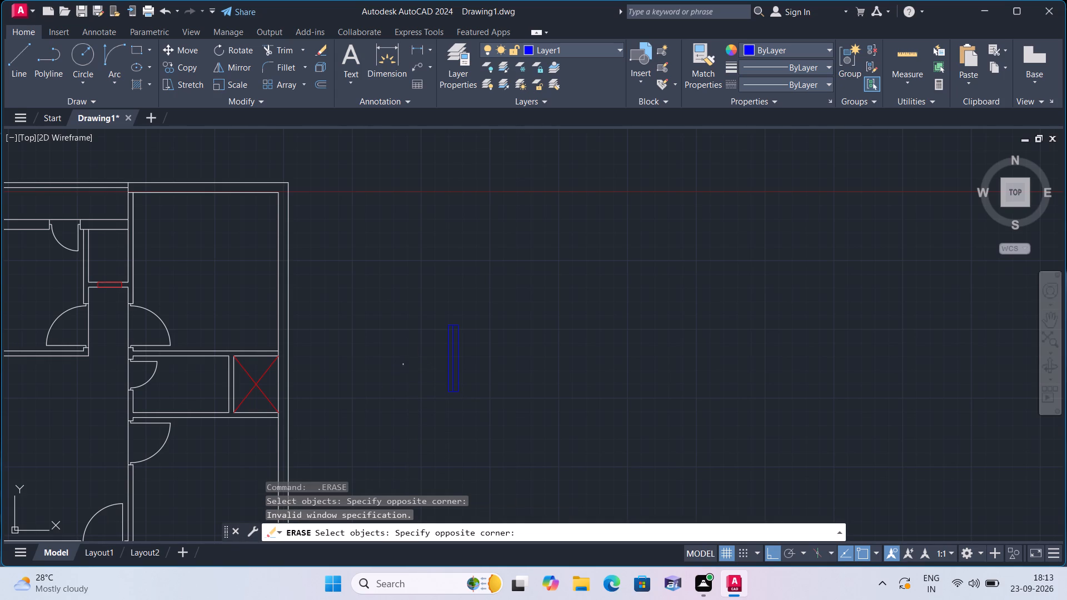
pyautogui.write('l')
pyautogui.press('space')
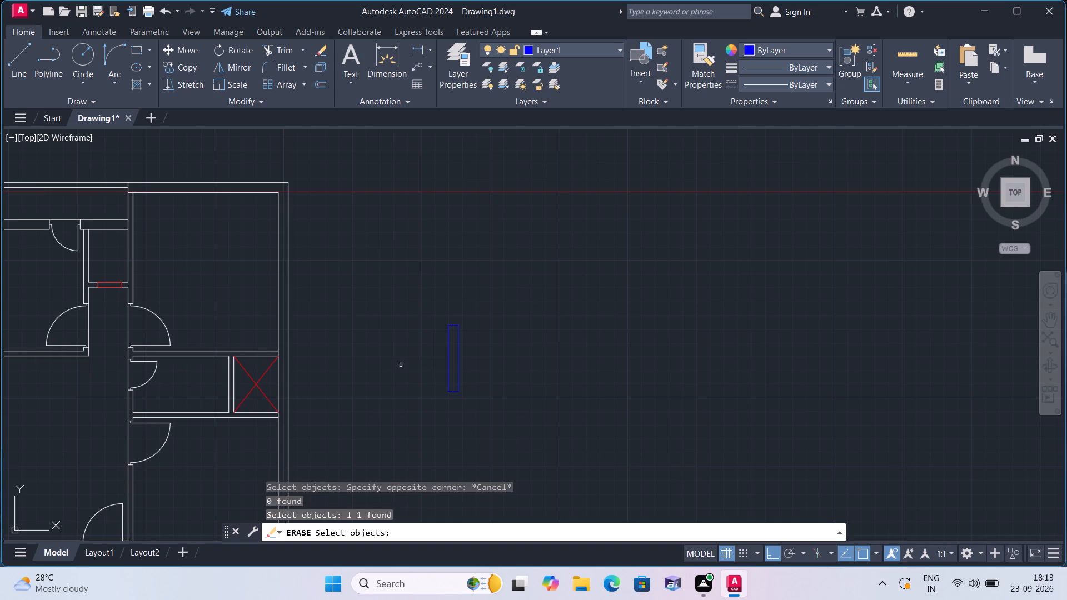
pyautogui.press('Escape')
# Draw a closed upright rectangle of lines, 3' long and 9" wide, between the plan and the 5' rectangle.
pyautogui.write('l')
pyautogui.press('space')
pyautogui.click(397, 366)
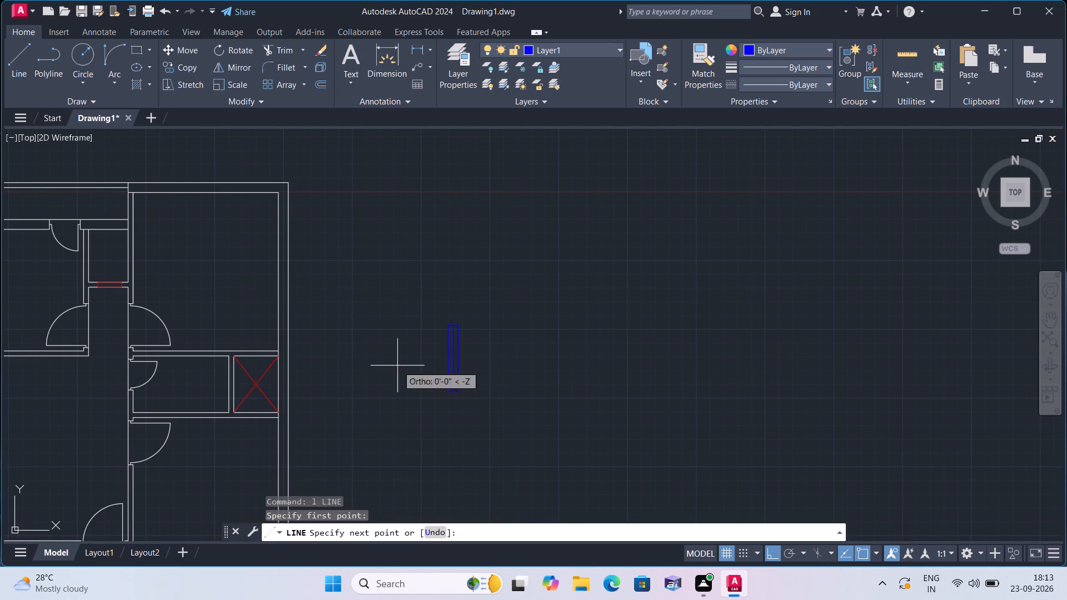
pyautogui.press('3')
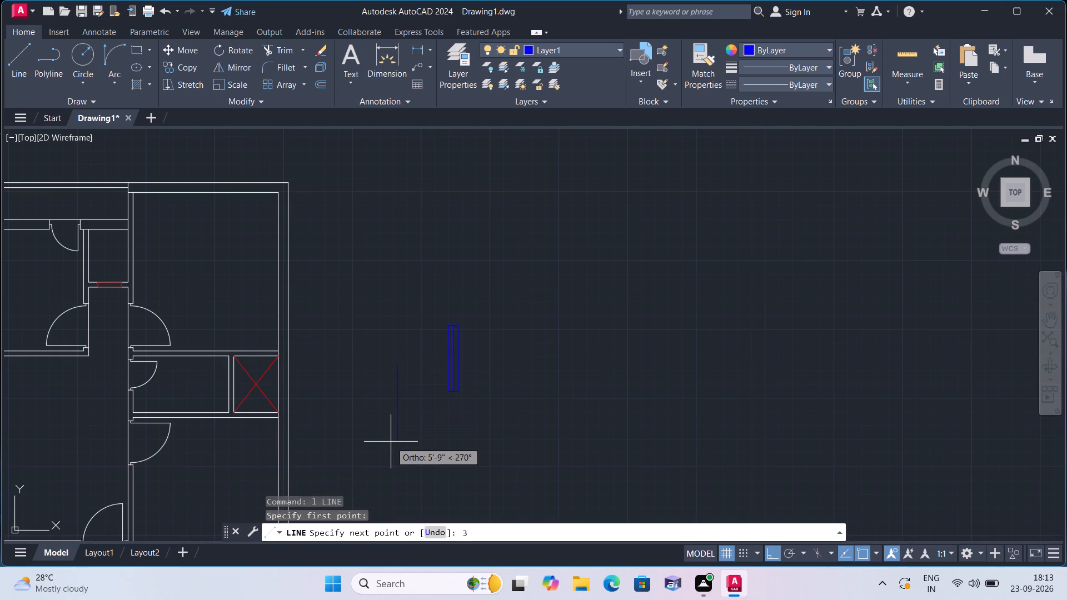
pyautogui.press("'")
pyautogui.press('space')
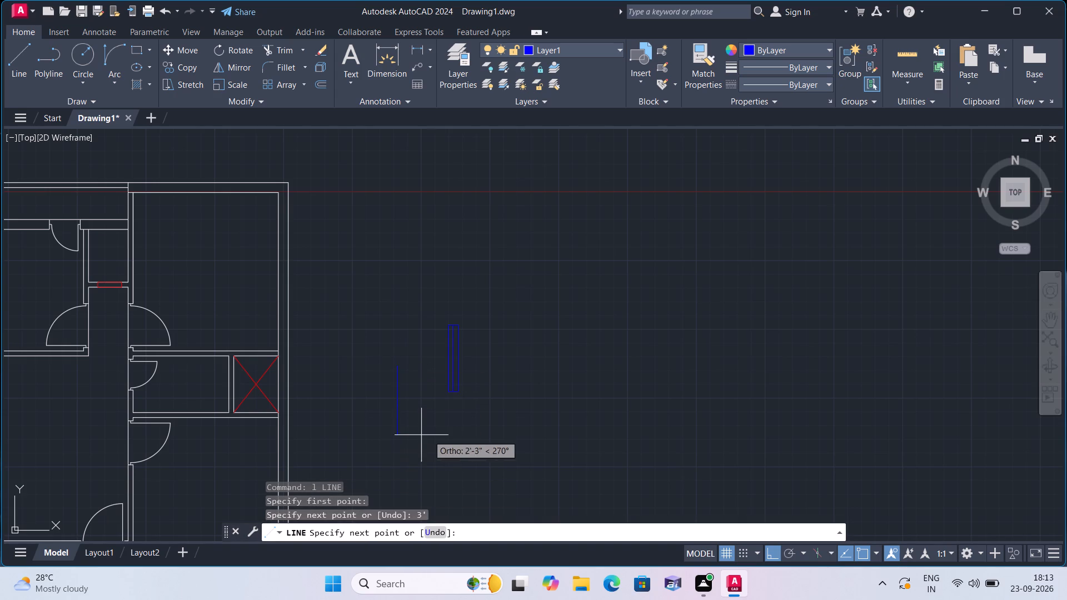
pyautogui.press('9')
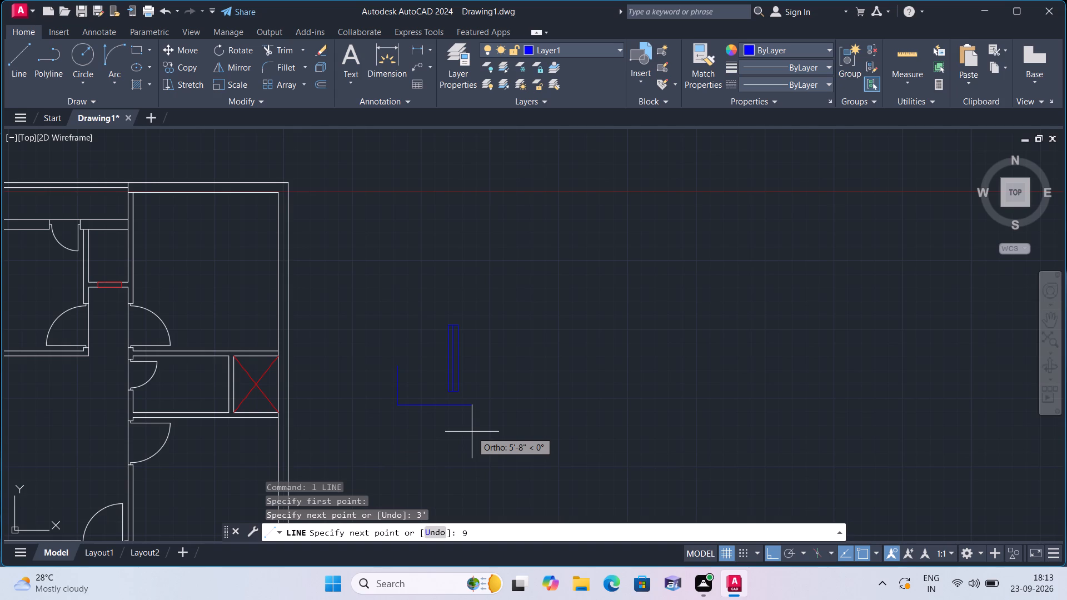
pyautogui.hotkey('shift', '"')
pyautogui.press('space')
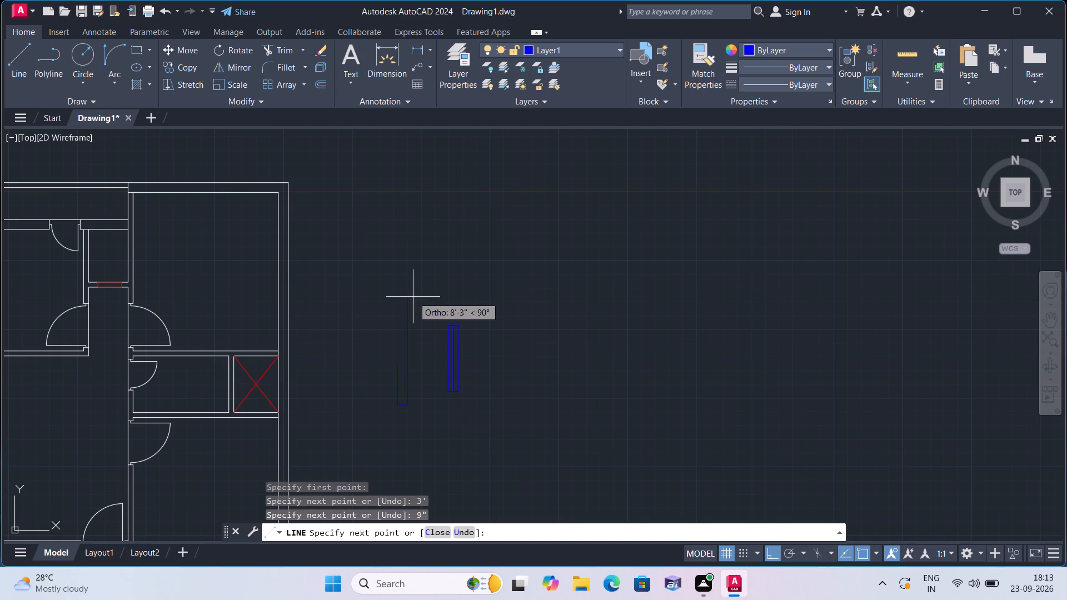
pyautogui.press('3')
pyautogui.write("'")
pyautogui.press('space')
pyautogui.scroll(2, 395, 383)
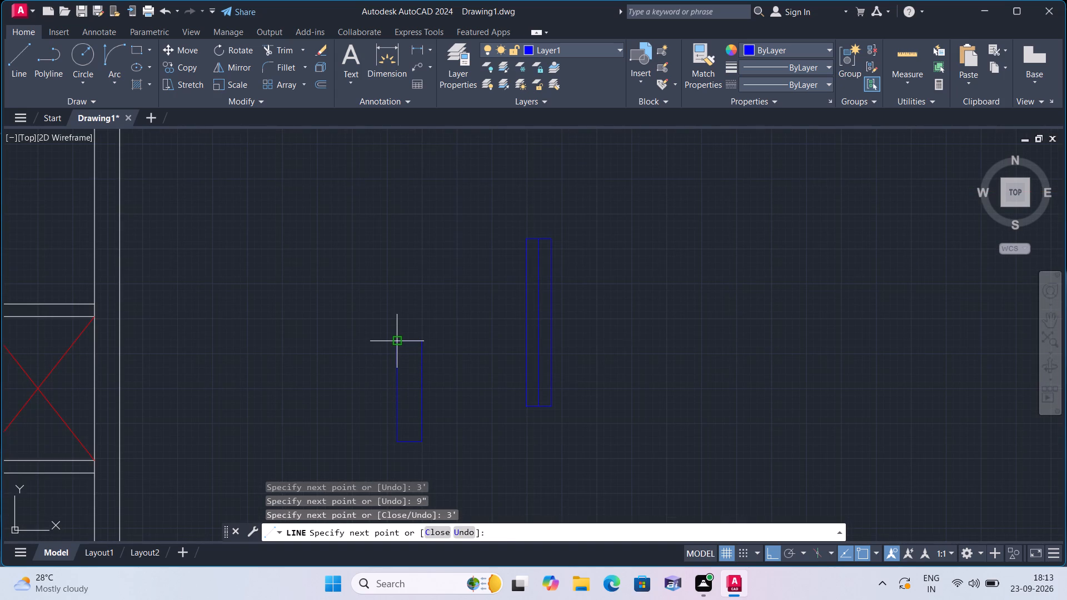
pyautogui.click(395, 341)
pyautogui.press('space')
# Draw a lengthwise centre line in the 3' rectangle between the midpoints of its two short sides.
pyautogui.press('space')
pyautogui.click(407, 342)
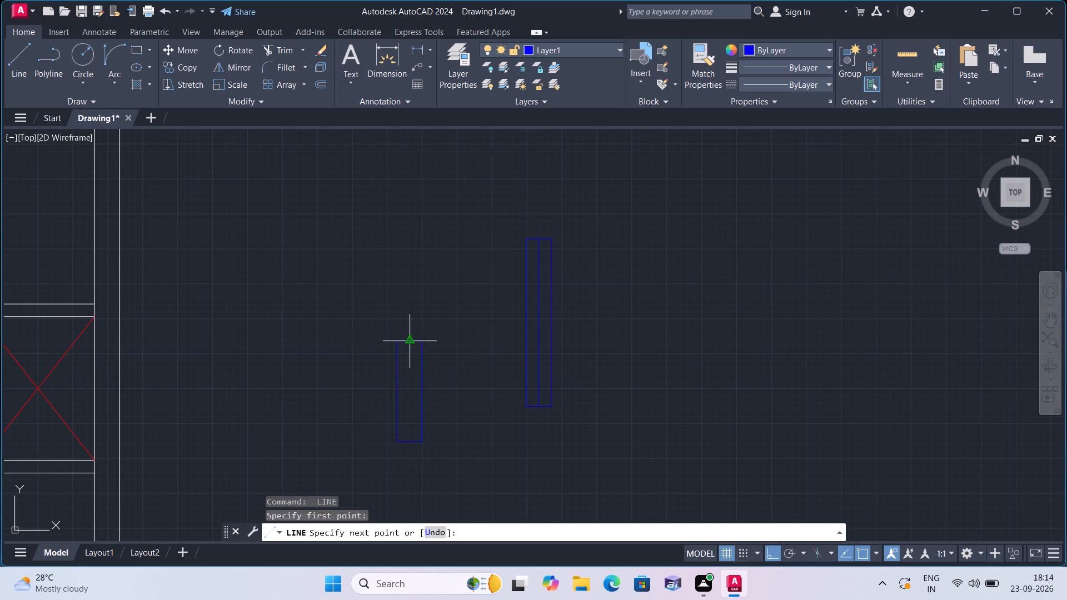
pyautogui.click(408, 439)
pyautogui.press('space')
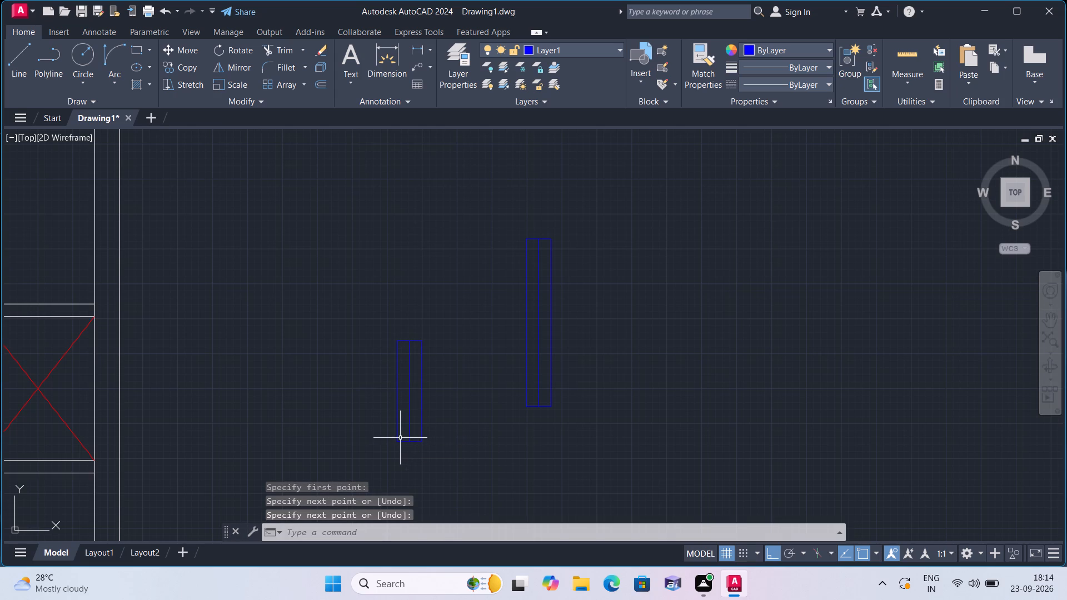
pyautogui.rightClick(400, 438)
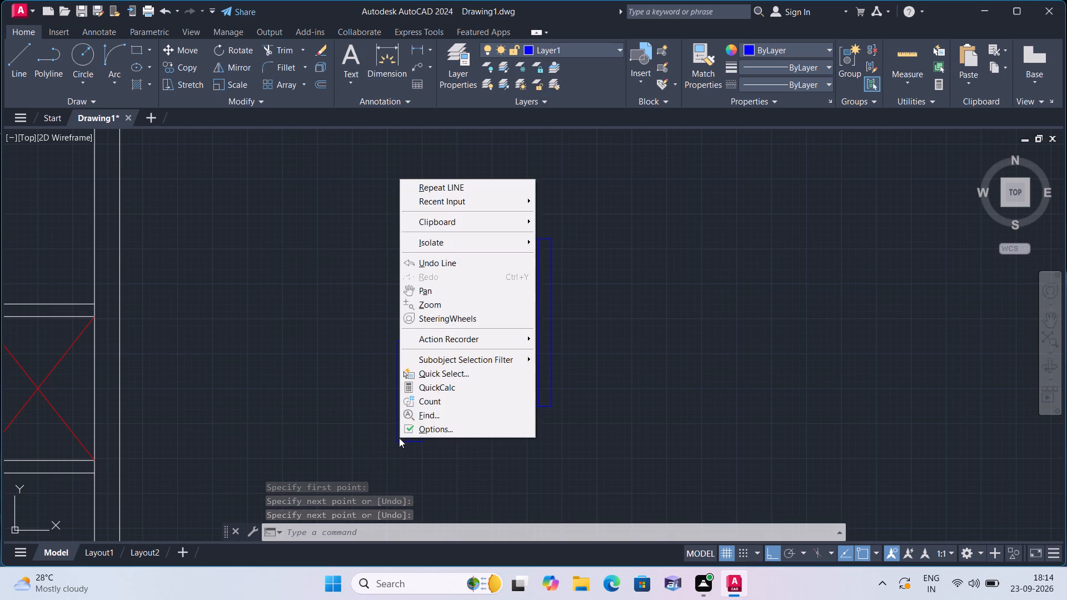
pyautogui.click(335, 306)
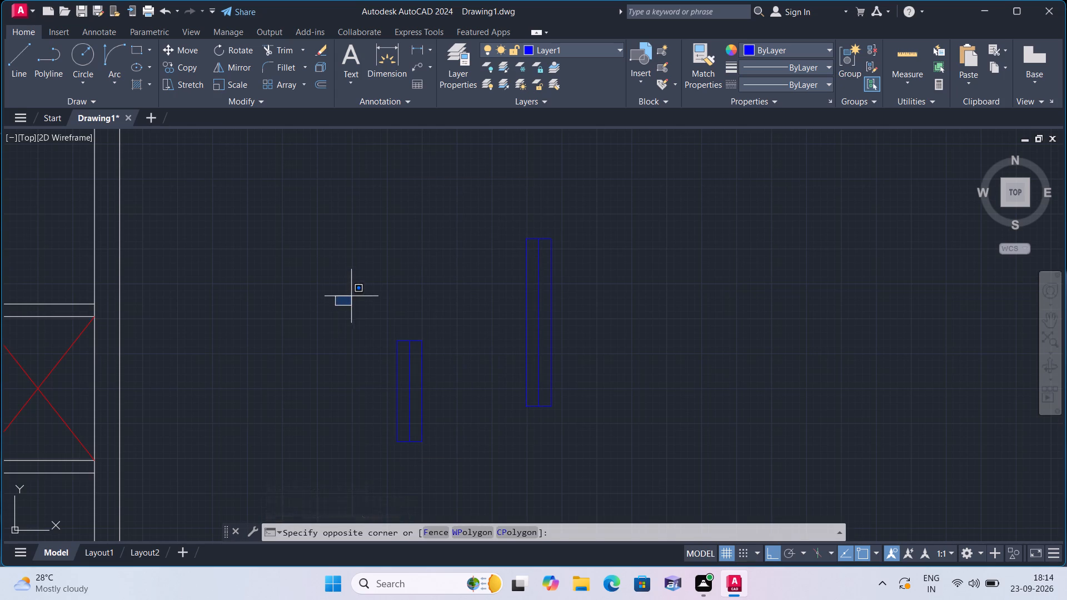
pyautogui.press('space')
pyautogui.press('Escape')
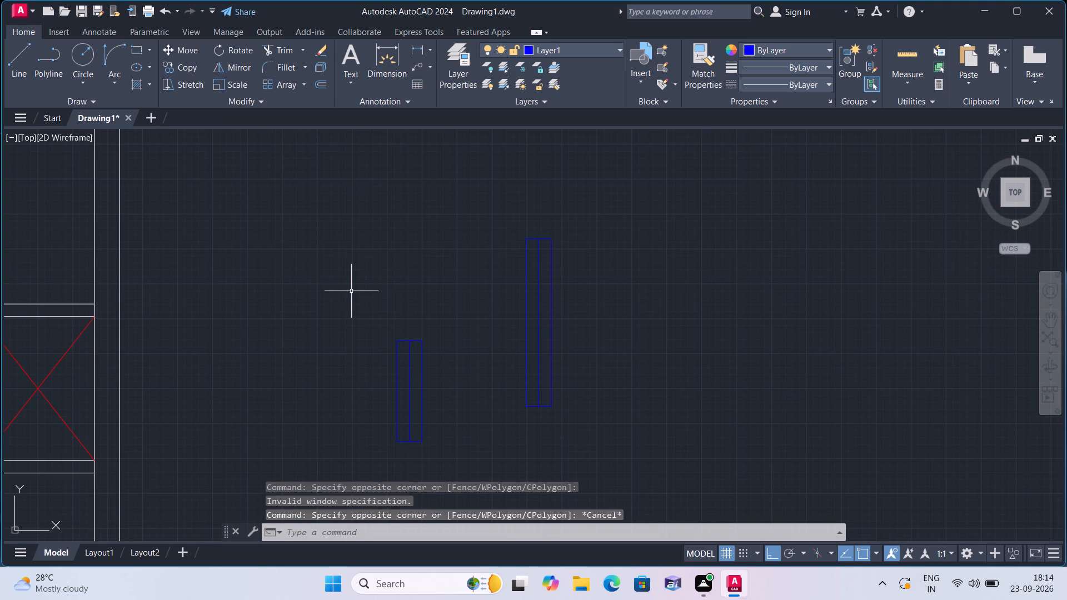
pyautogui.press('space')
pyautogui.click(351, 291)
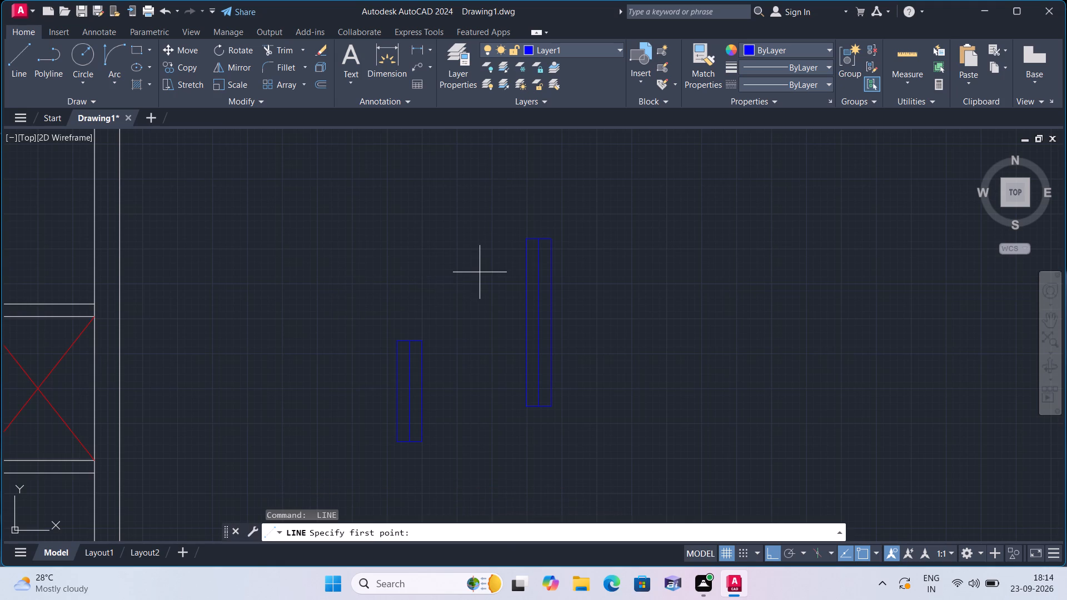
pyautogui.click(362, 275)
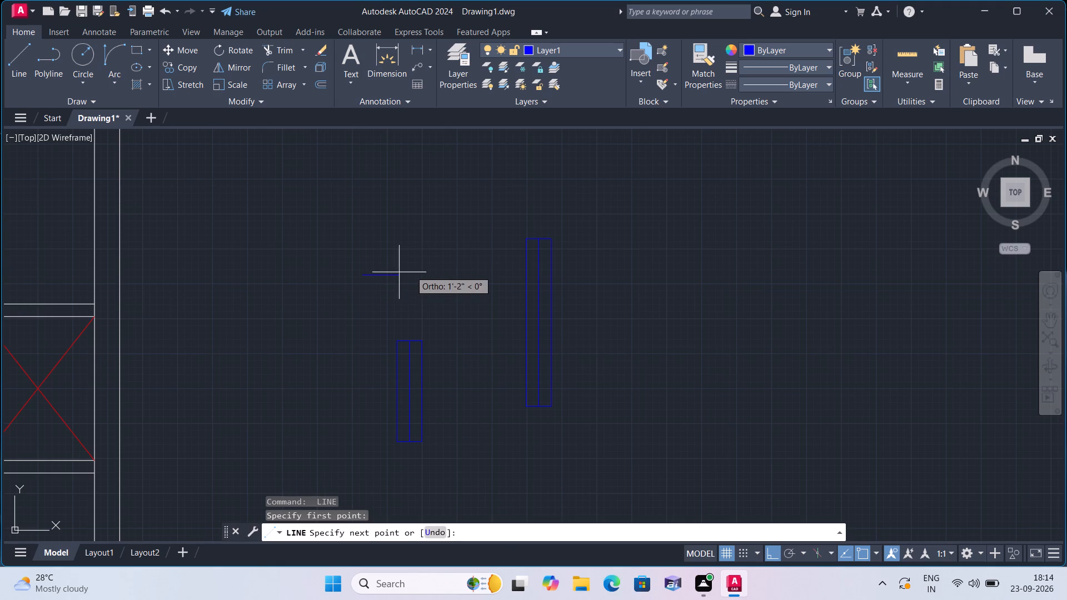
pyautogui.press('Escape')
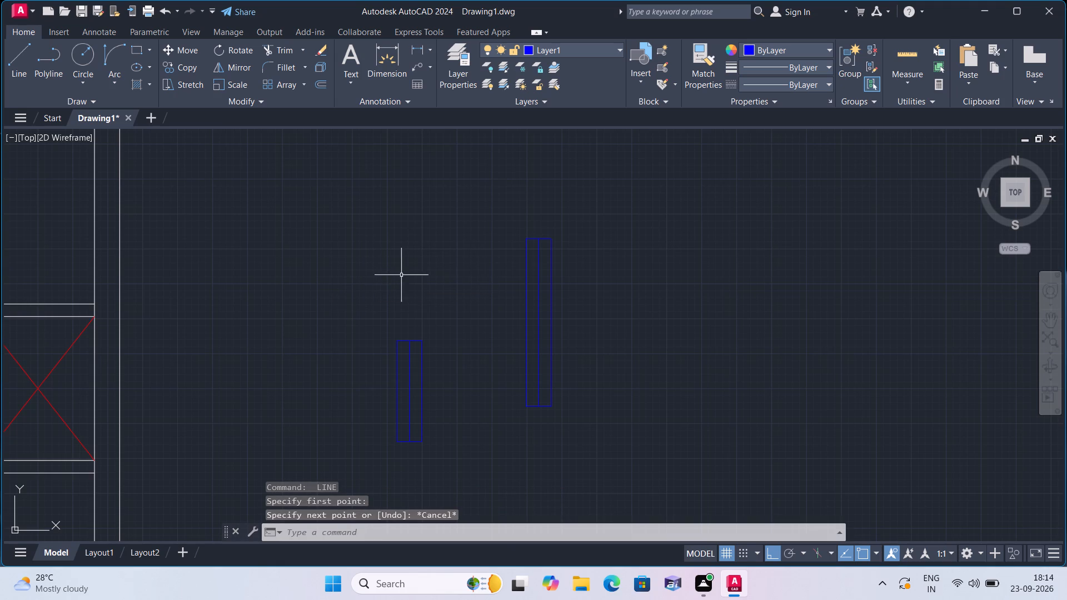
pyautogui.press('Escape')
# Draw a closed horizontal rectangle of lines, 2' long and 9" high, above the upright 3' window symbol.
pyautogui.press('space')
pyautogui.click(337, 286)
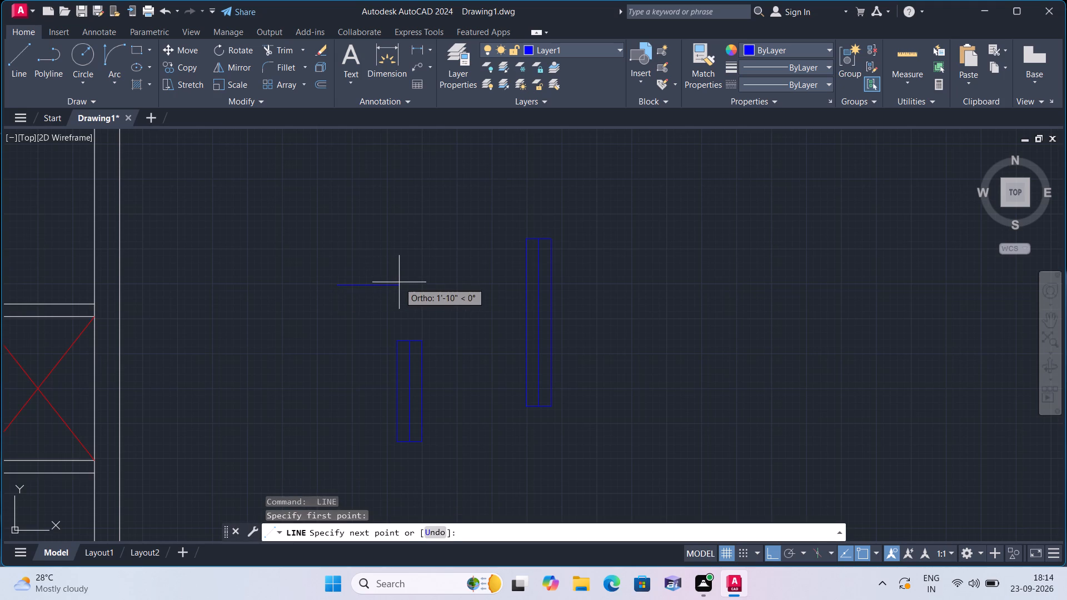
pyautogui.press('2')
pyautogui.press("'")
pyautogui.press('space')
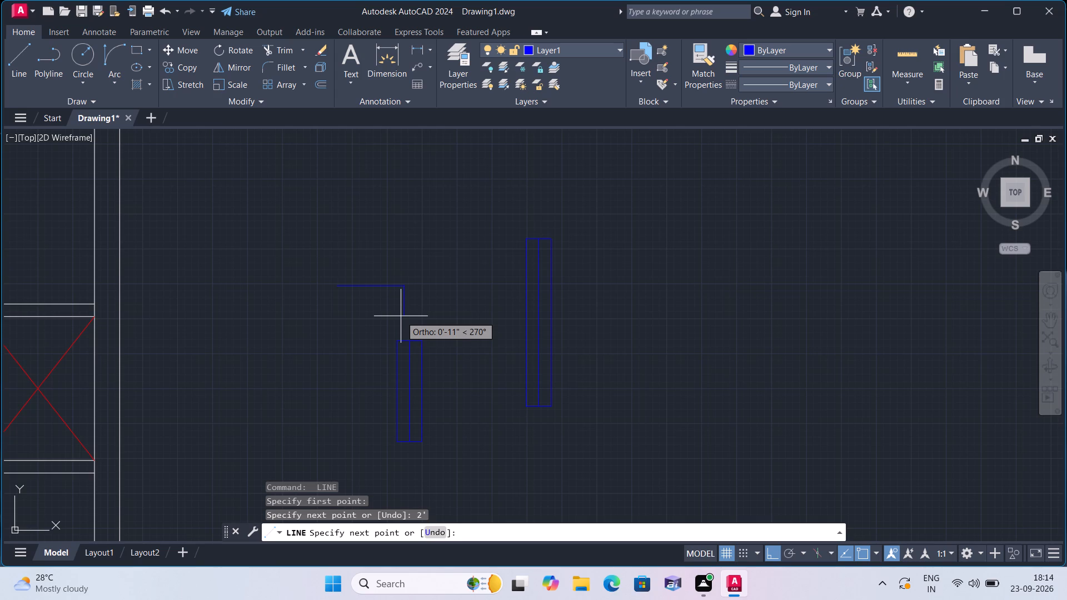
pyautogui.press('9')
pyautogui.write('"')
pyautogui.press('space')
pyautogui.write("2'")
pyautogui.press('space')
pyautogui.scroll(1, 343, 287)
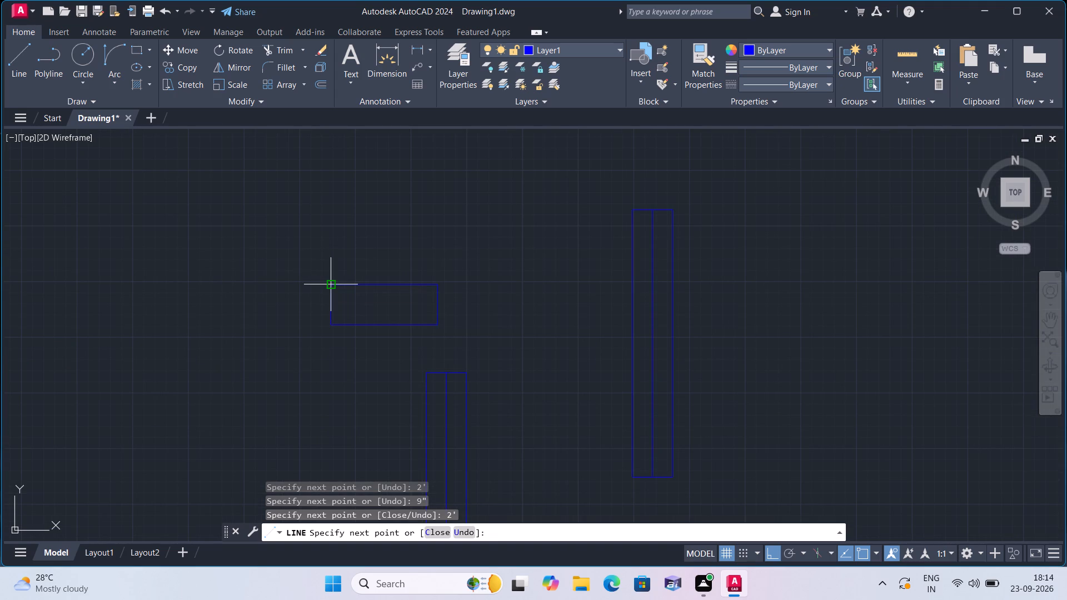
pyautogui.click(330, 284)
pyautogui.press('space')
# Draw a lengthwise centre line in the horizontal 2' rectangle between the midpoints of its two short sides.
pyautogui.press('space')
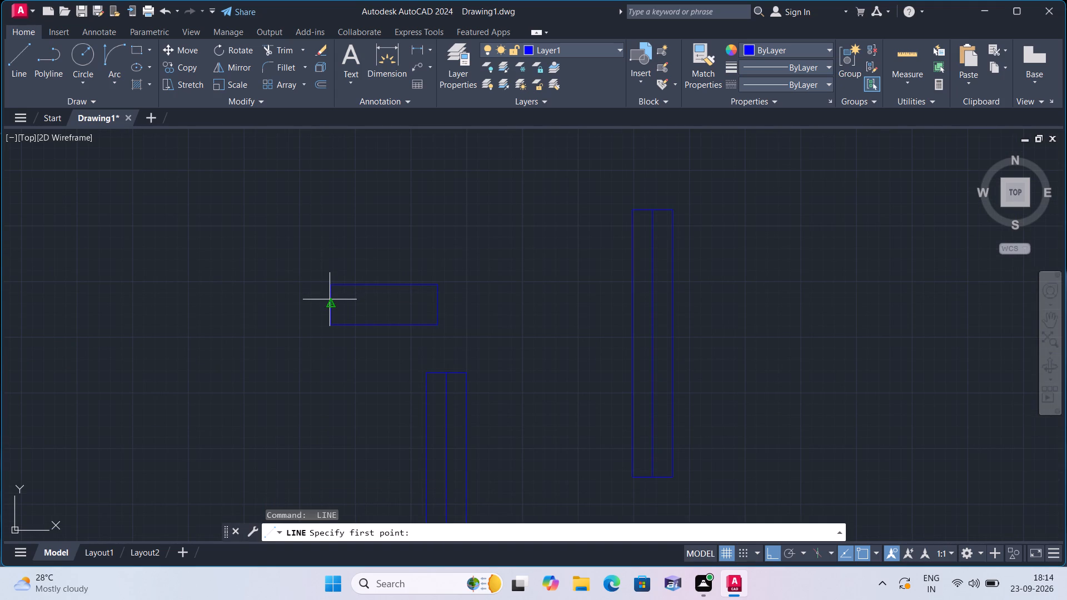
pyautogui.click(330, 299)
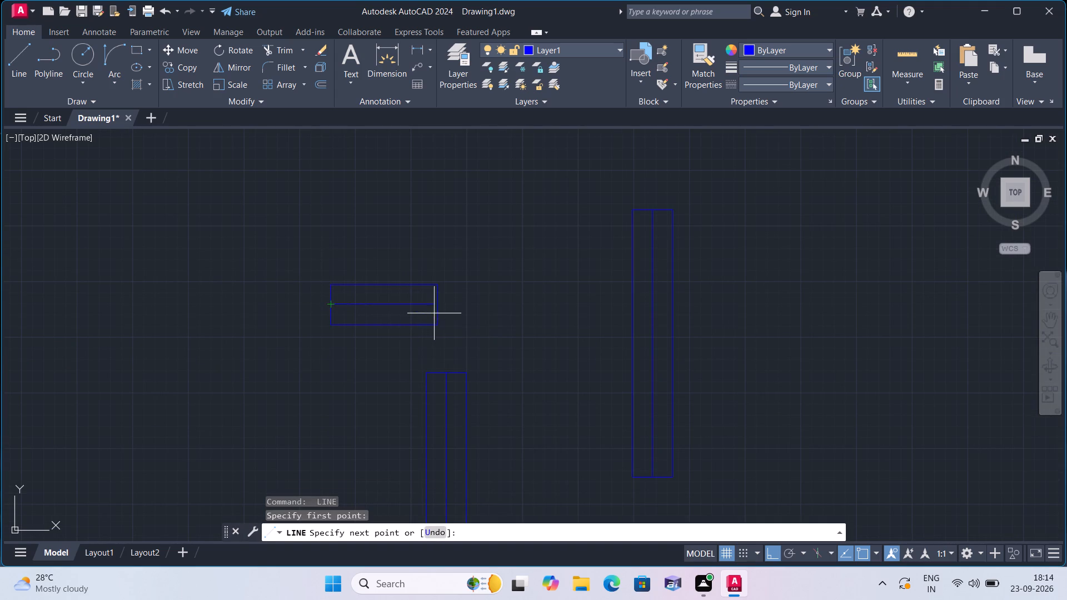
pyautogui.click(437, 305)
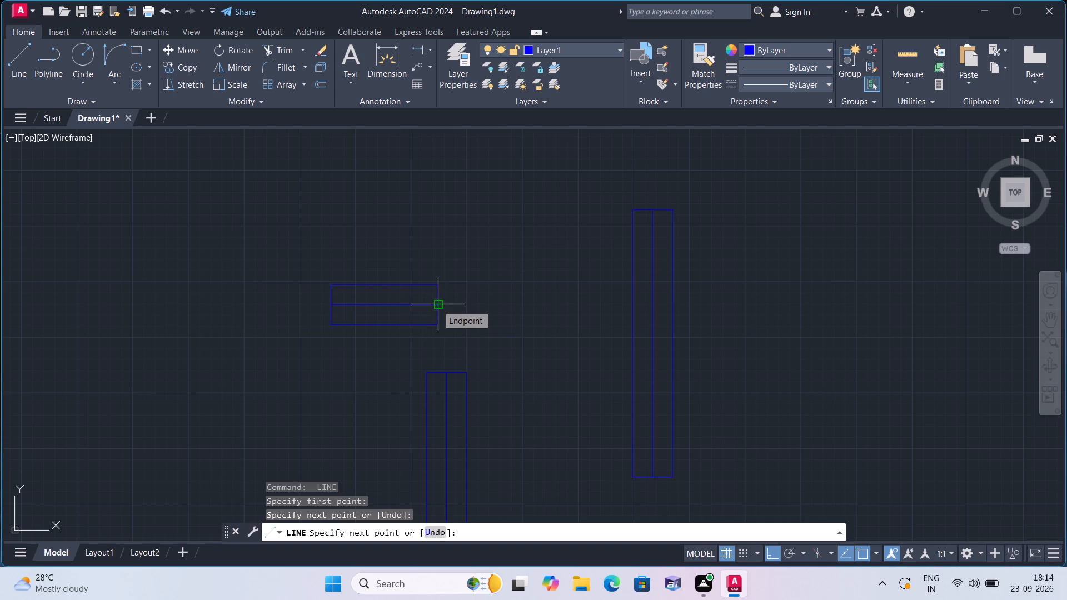
pyautogui.press('space')
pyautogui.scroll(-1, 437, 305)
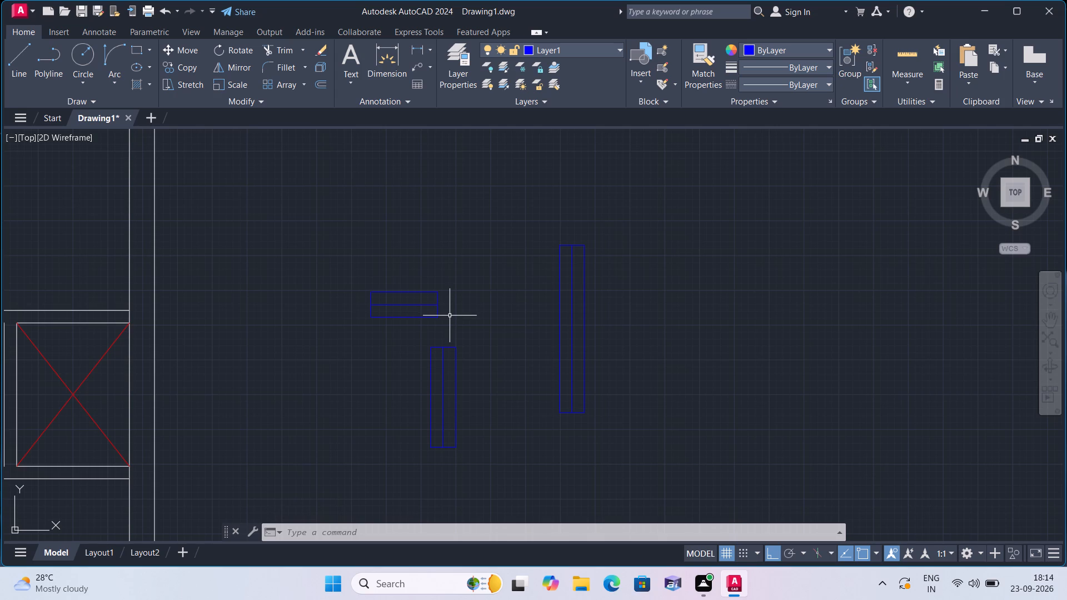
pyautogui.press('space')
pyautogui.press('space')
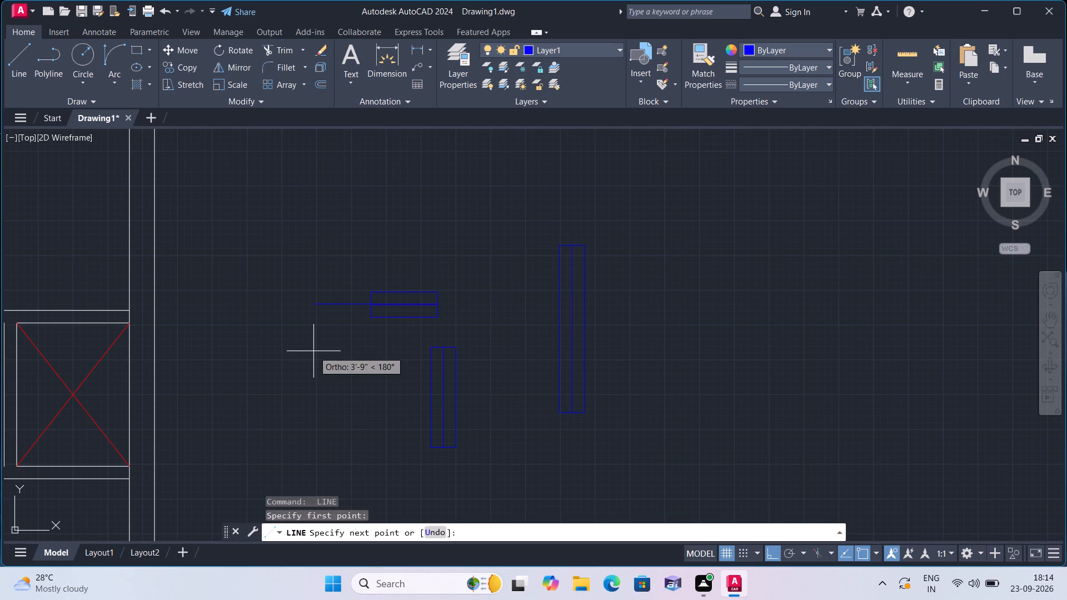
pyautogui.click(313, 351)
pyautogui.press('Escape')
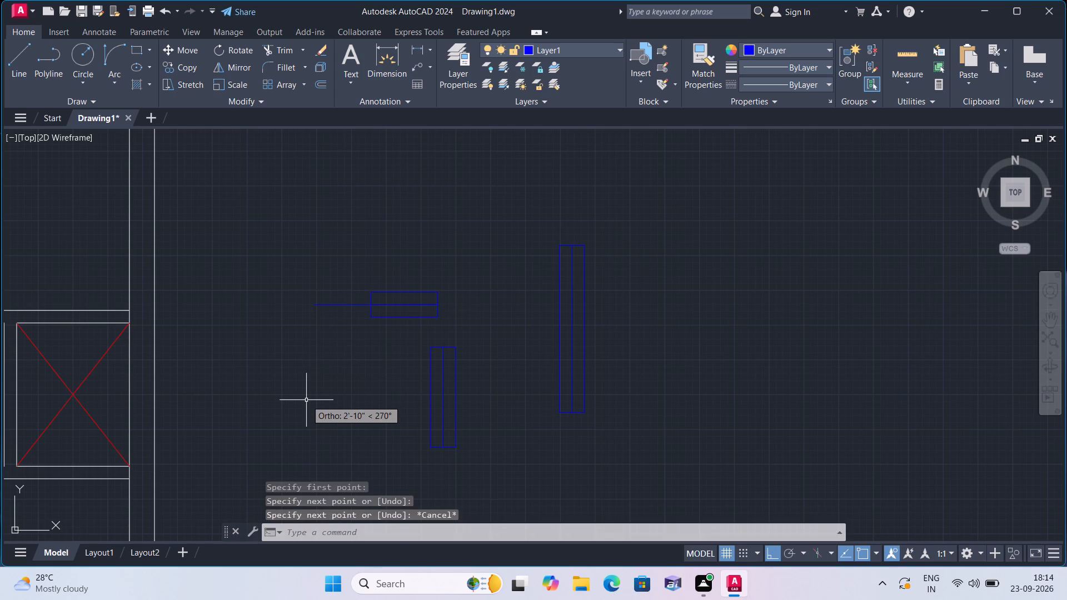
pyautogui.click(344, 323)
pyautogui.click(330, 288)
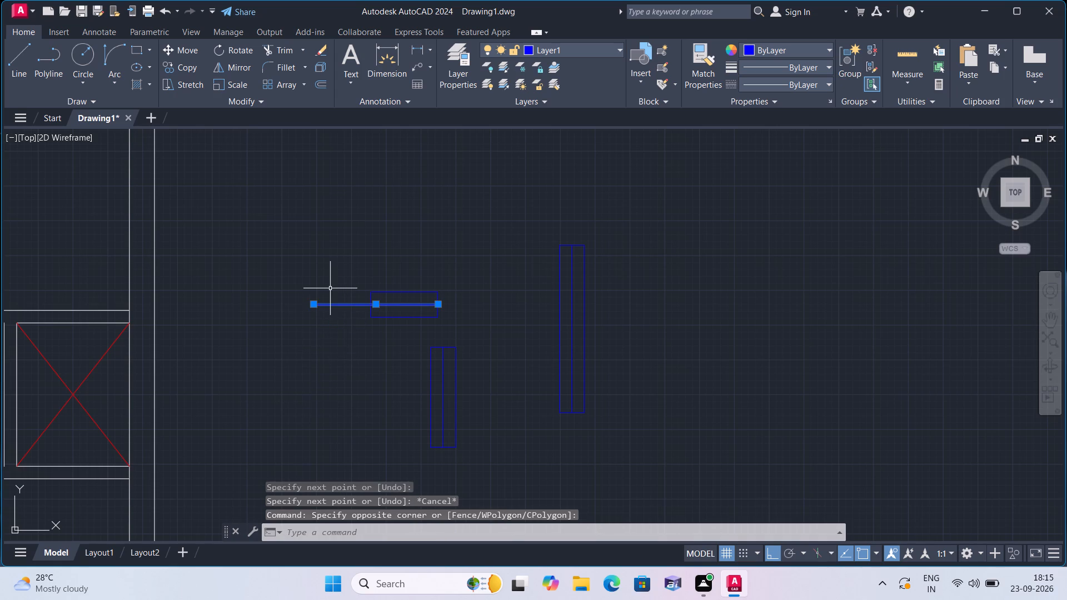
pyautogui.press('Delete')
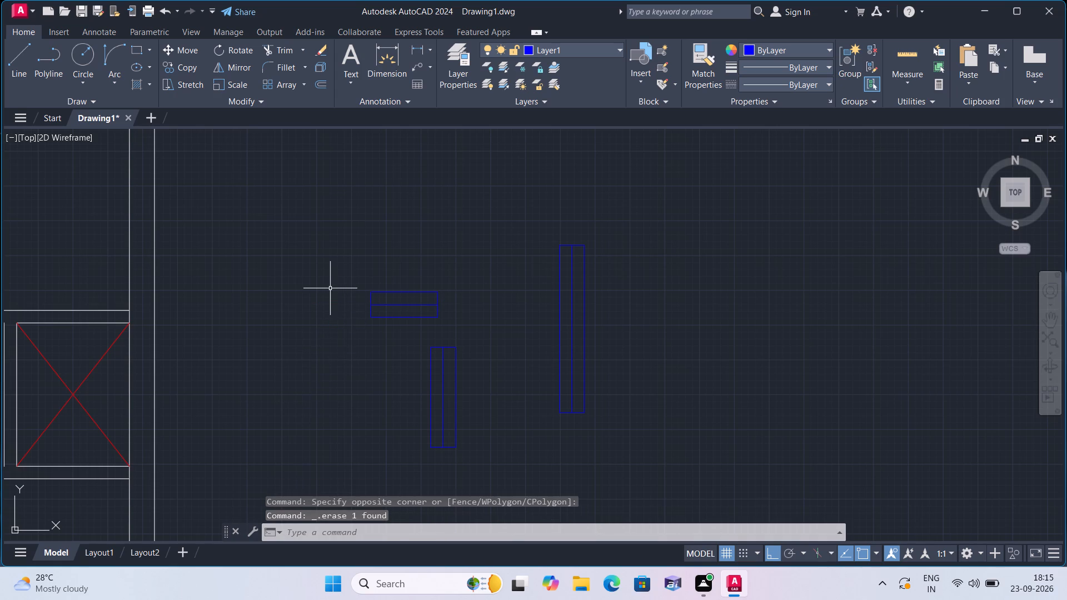
# Draw a closed upright rectangle of lines, 2' long and 9" wide, between the plan's right wall and the 3' symbol.
pyautogui.press('l')
pyautogui.press('space')
pyautogui.click(268, 352)
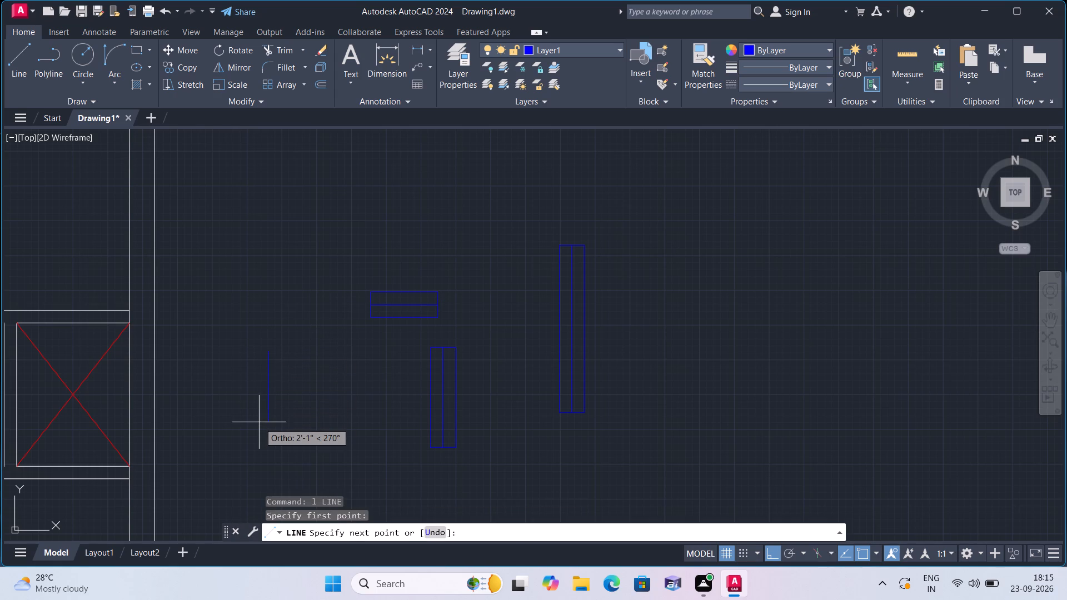
pyautogui.write("2'")
pyautogui.press('space')
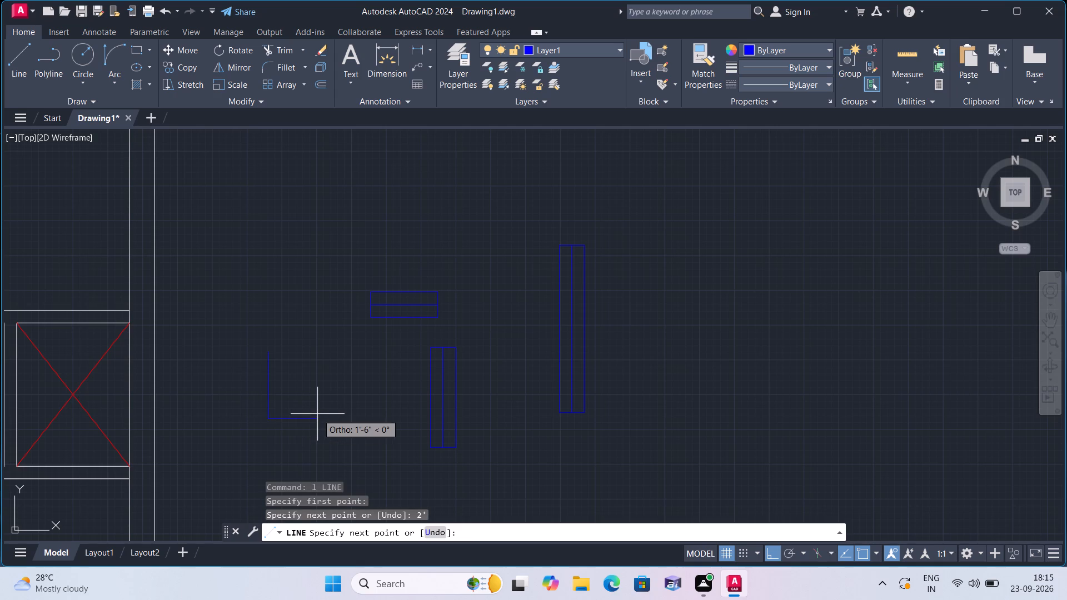
pyautogui.write('9"')
pyautogui.press('space')
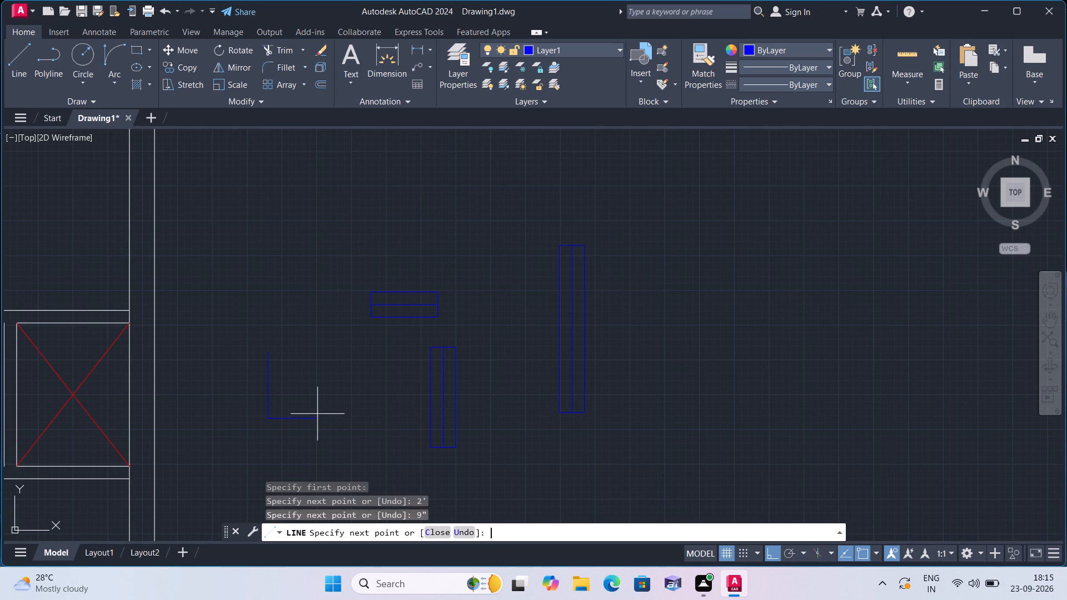
pyautogui.write("2'")
pyautogui.press('space')
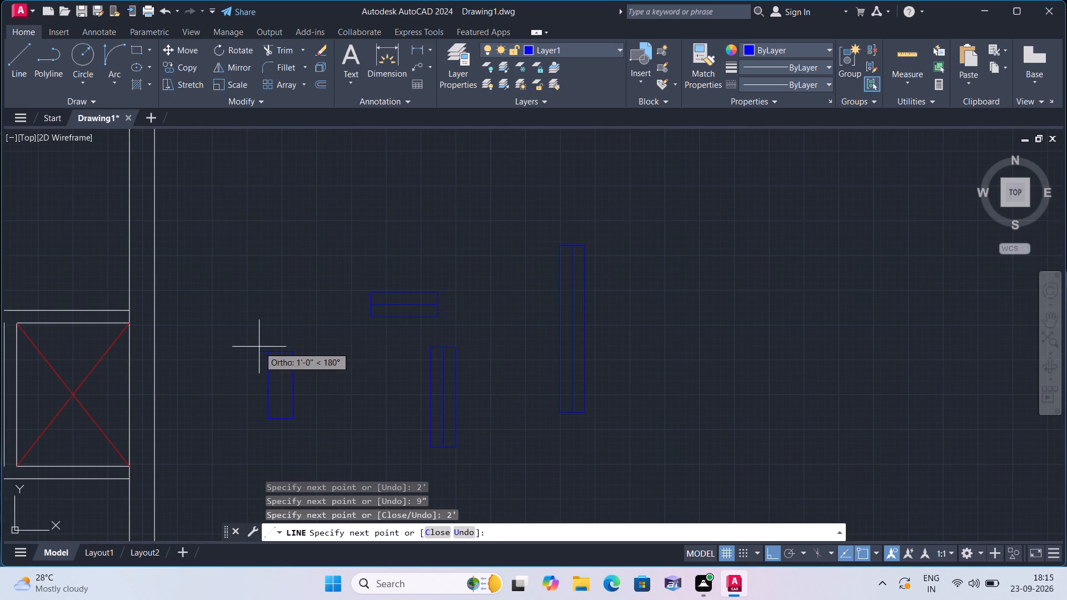
pyautogui.scroll(1, 257, 348)
pyautogui.click(272, 353)
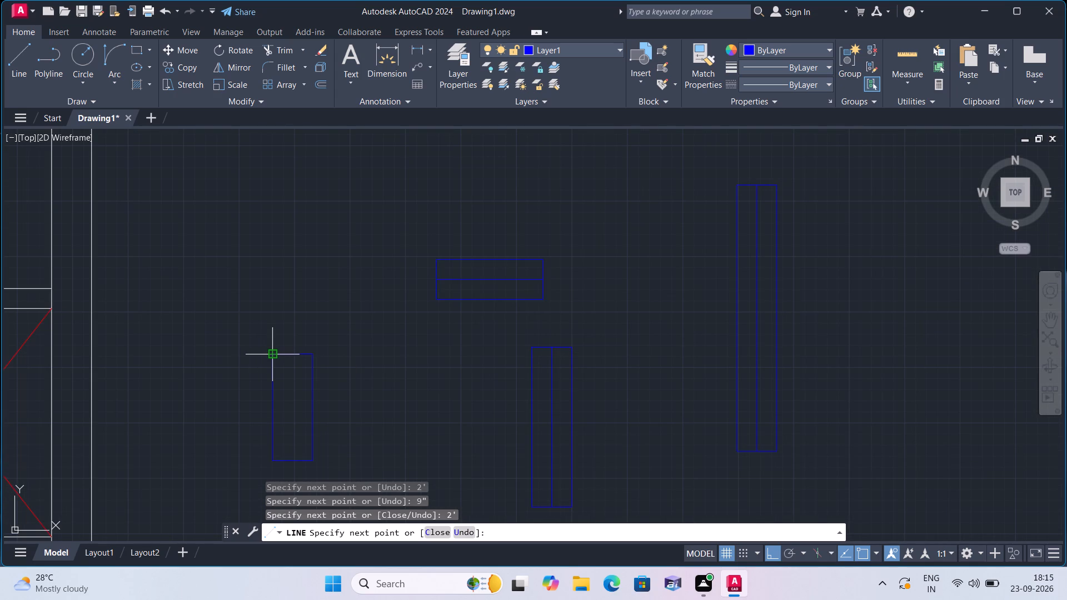
pyautogui.press('space')
# Draw a lengthwise centre line in the upright 2' rectangle between the midpoints of its two short sides.
pyautogui.press('space')
pyautogui.click(295, 354)
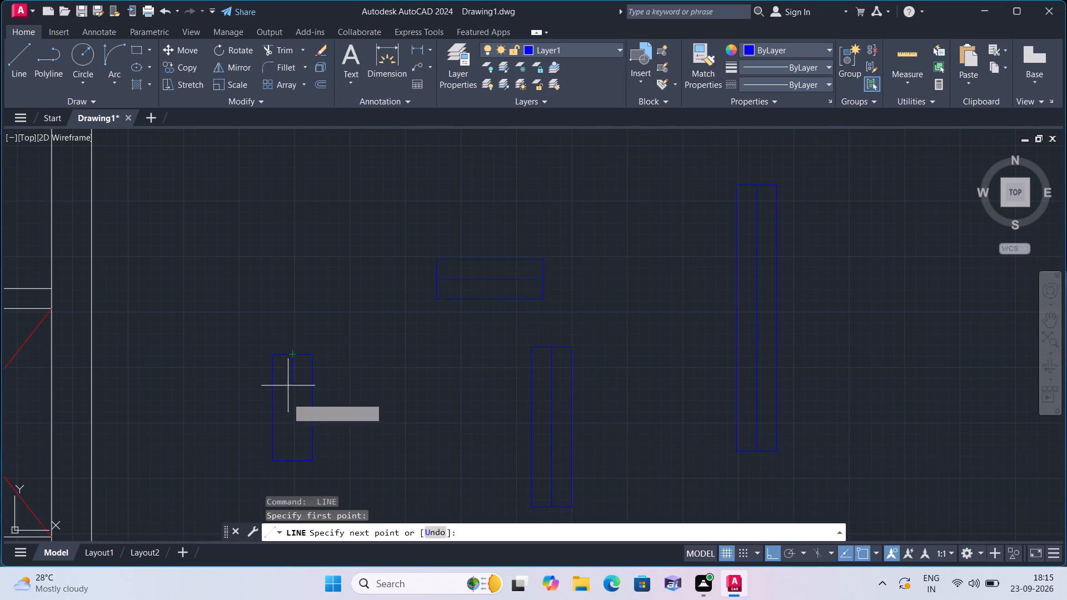
pyautogui.click(293, 459)
pyautogui.press('space')
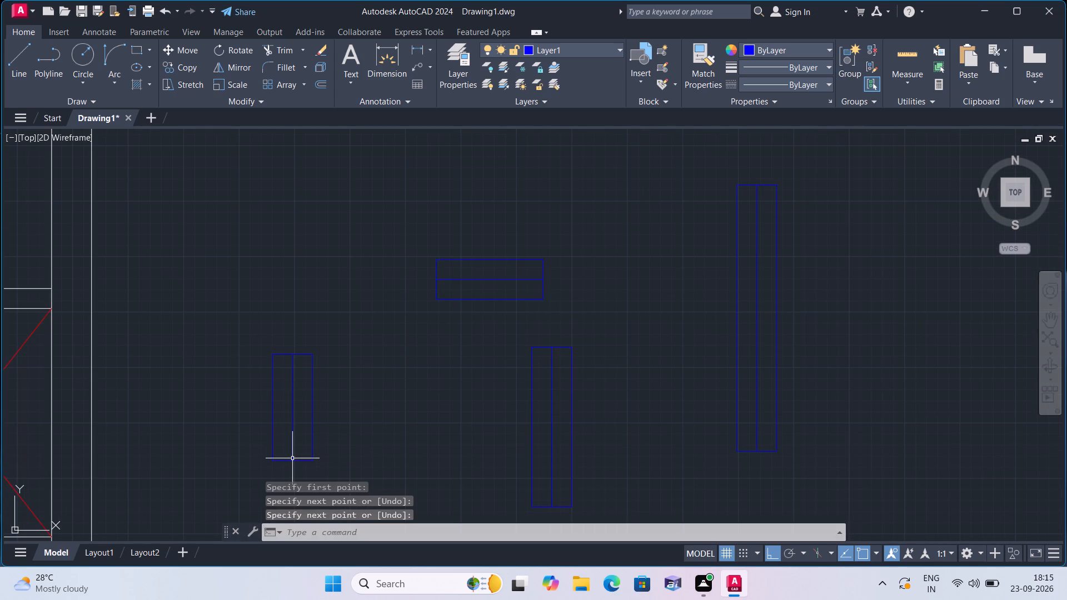
# Draw a closed horizontal rectangle of lines, 3' long and 4.5" high, in the empty space below the other blue symbols.
pyautogui.scroll(-2, 292, 458)
pyautogui.moveTo(323, 466); pyautogui.dragTo(313, 352, button='middle')
pyautogui.scroll(-1, 313, 327)
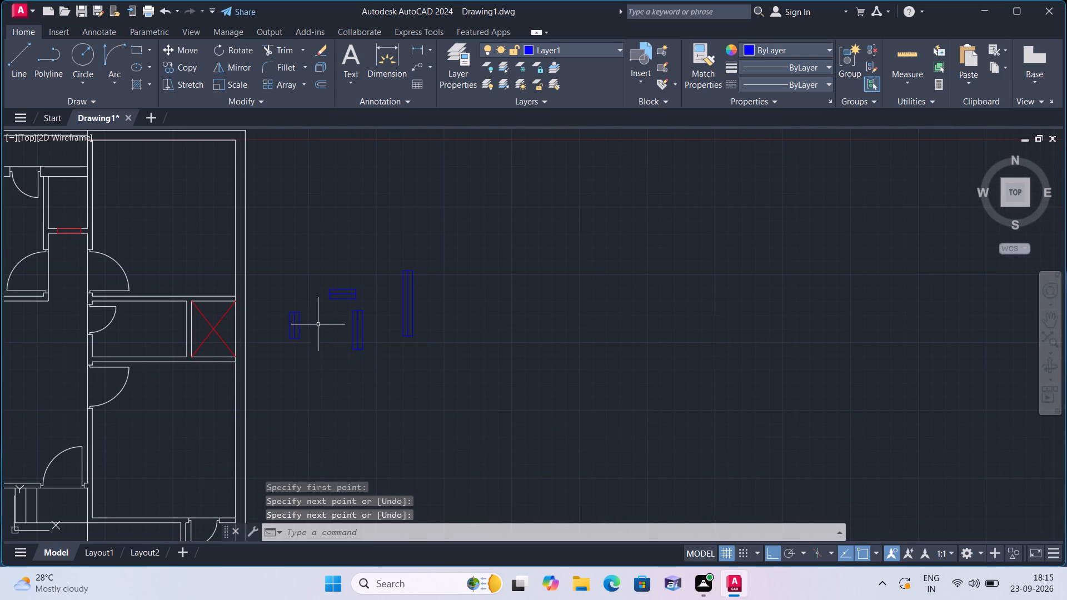
pyautogui.press('space')
pyautogui.click(351, 400)
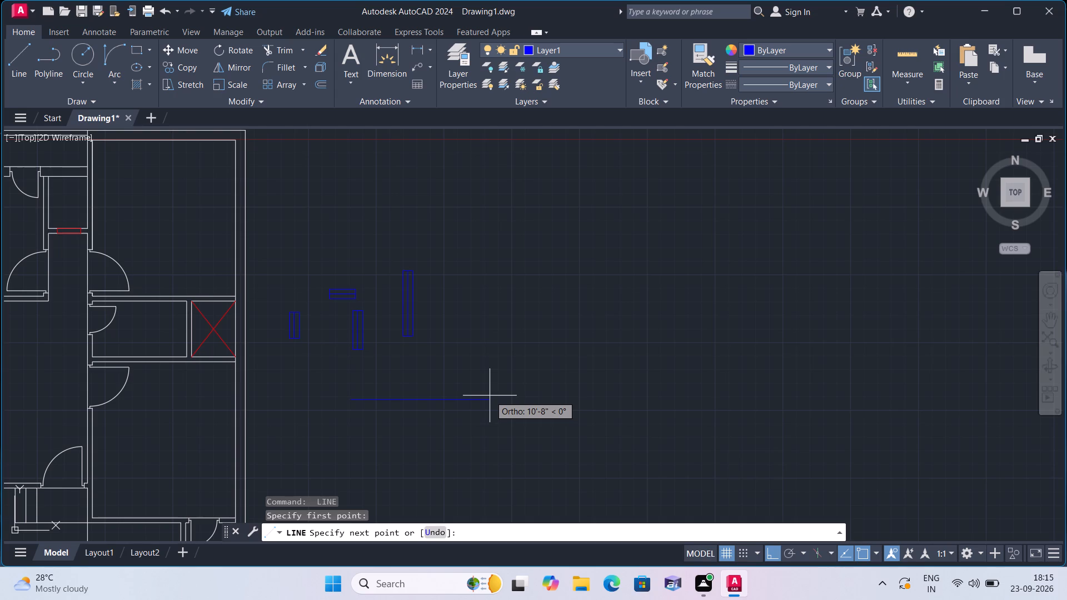
pyautogui.write("3'")
pyautogui.press('space')
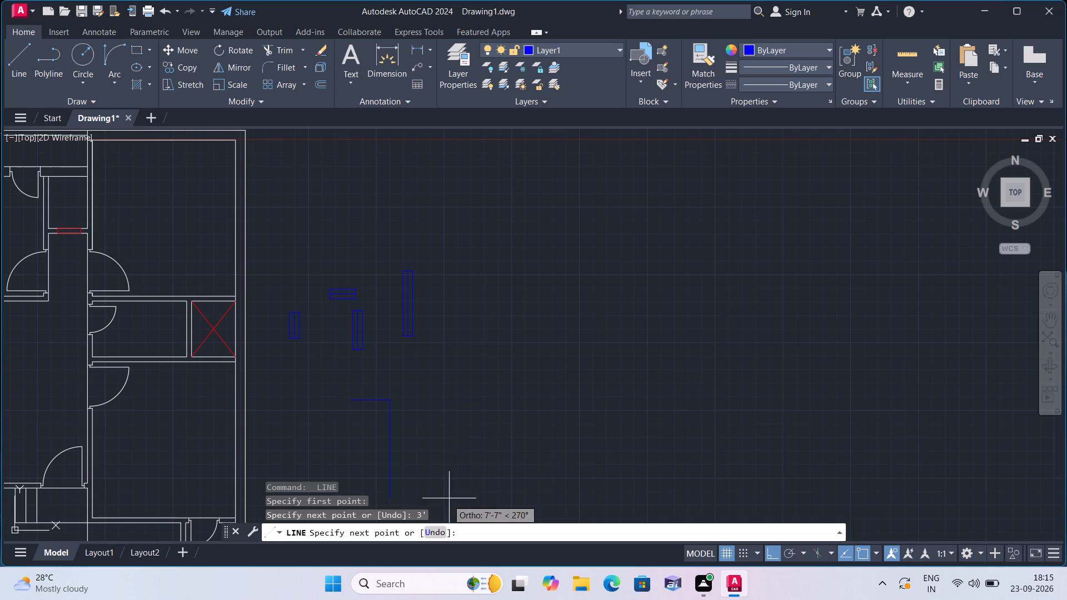
pyautogui.write('4.5')
pyautogui.hotkey('shift', '"')
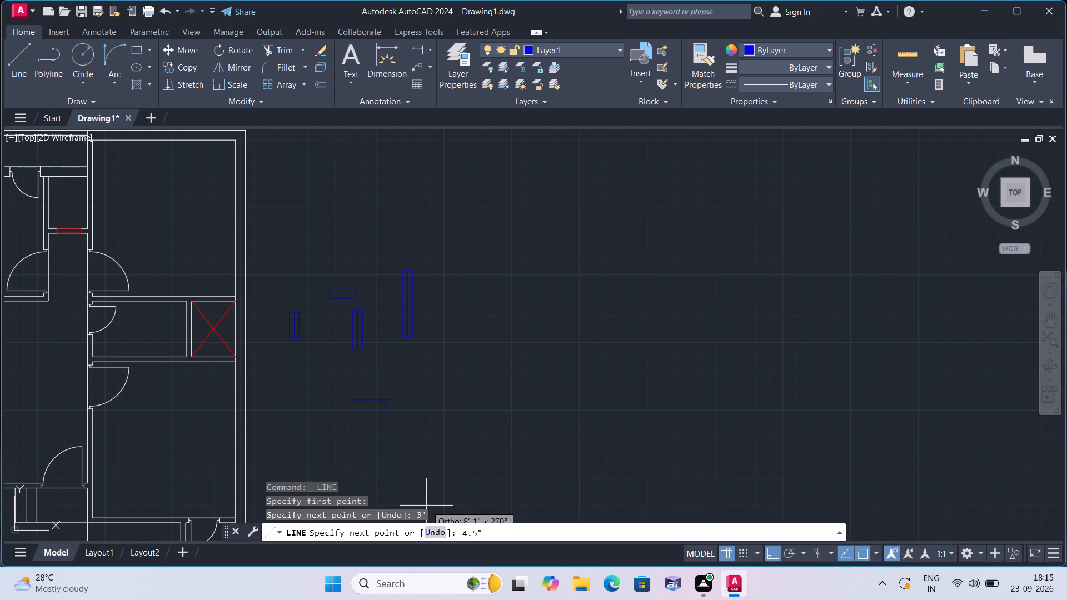
pyautogui.press('space')
pyautogui.write("3'")
pyautogui.press('space')
pyautogui.scroll(1, 343, 435)
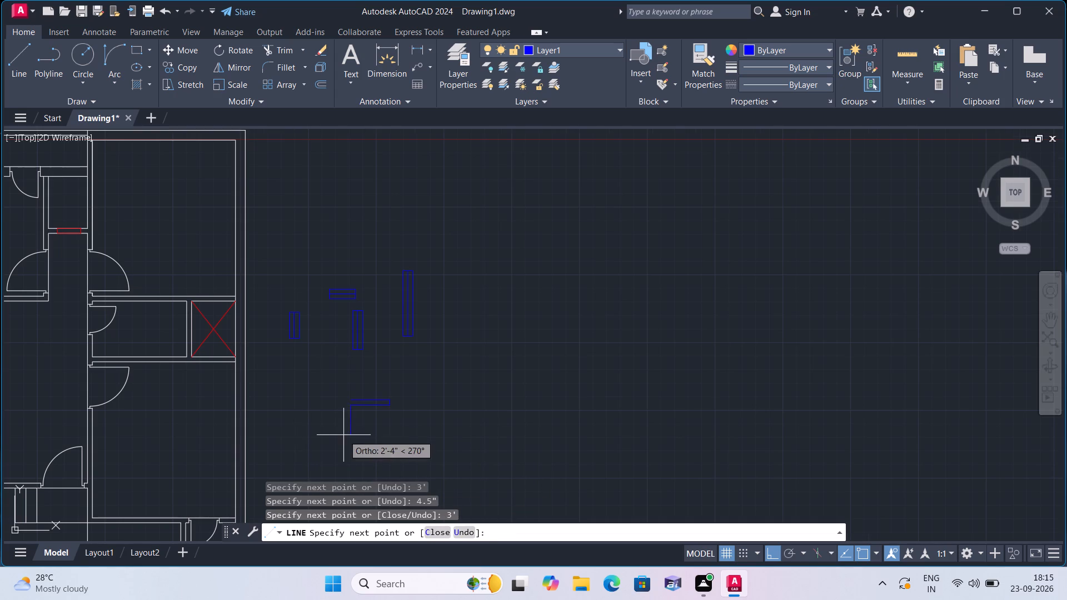
pyautogui.scroll(1, 343, 435)
pyautogui.scroll(2, 354, 350)
pyautogui.click(358, 337)
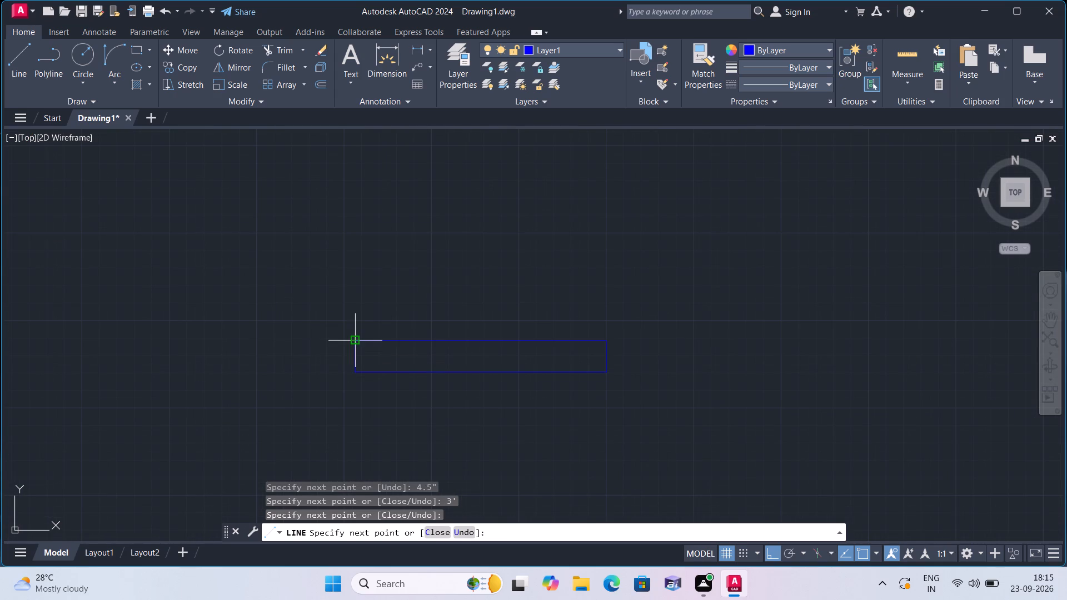
pyautogui.press('space')
# Draw a lengthwise centre line in the 3' by 4.5" rectangle between the midpoints of its two short sides.
pyautogui.press('space')
pyautogui.click(355, 356)
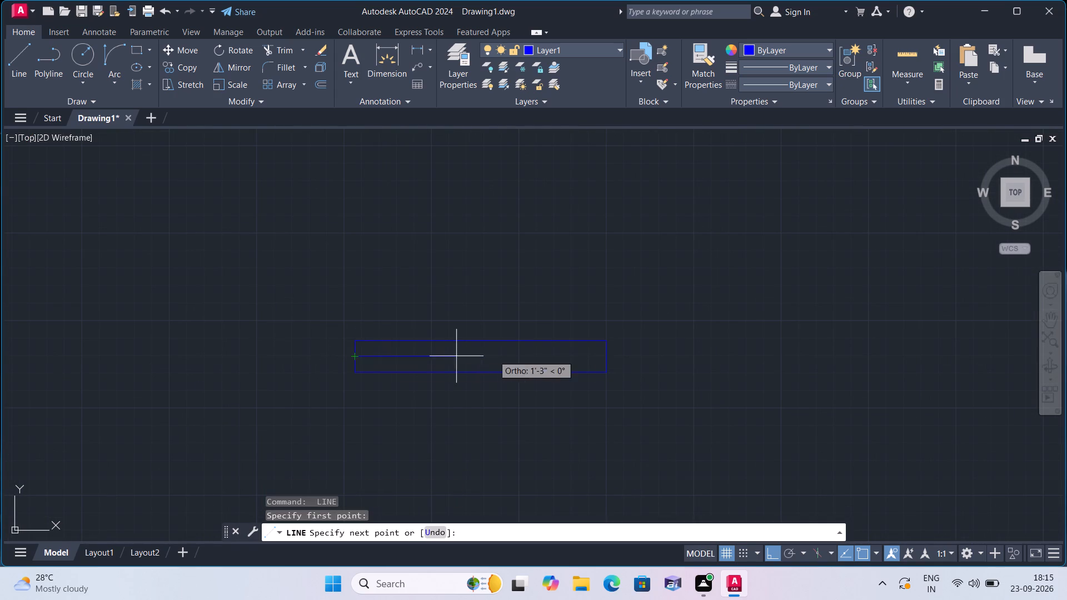
pyautogui.click(611, 357)
pyautogui.scroll(-1, 639, 380)
pyautogui.press('space')
# Draw a closed upright rectangle of lines, 2' long and 4.5" wide, between the plan's right wall and the horizontal 3' by 4.5" symbol.
pyautogui.moveTo(579, 422); pyautogui.dragTo(700, 405, button='middle')
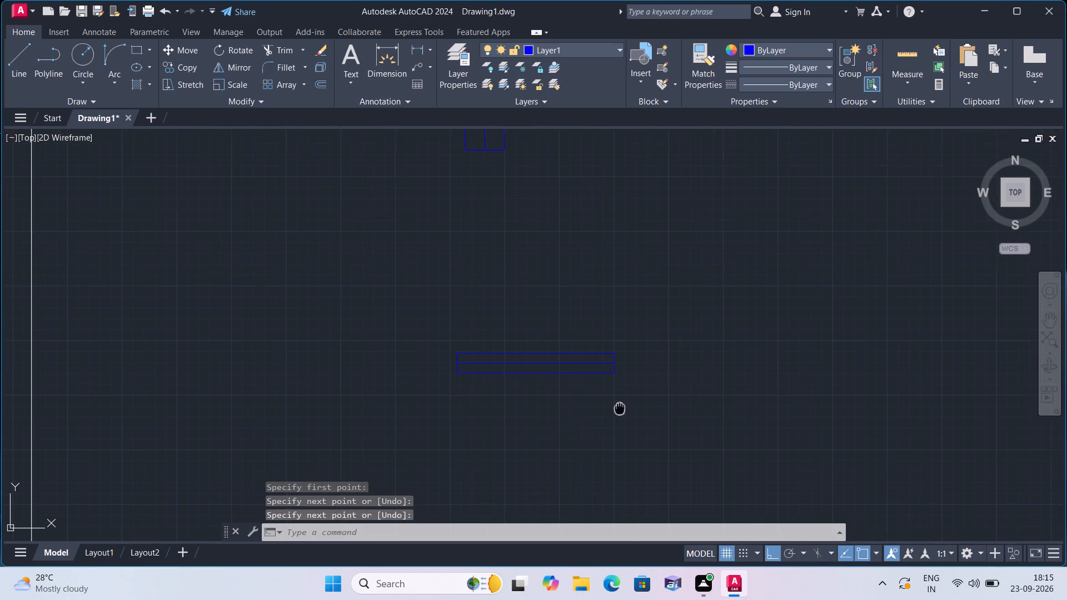
pyautogui.press('space')
pyautogui.click(507, 351)
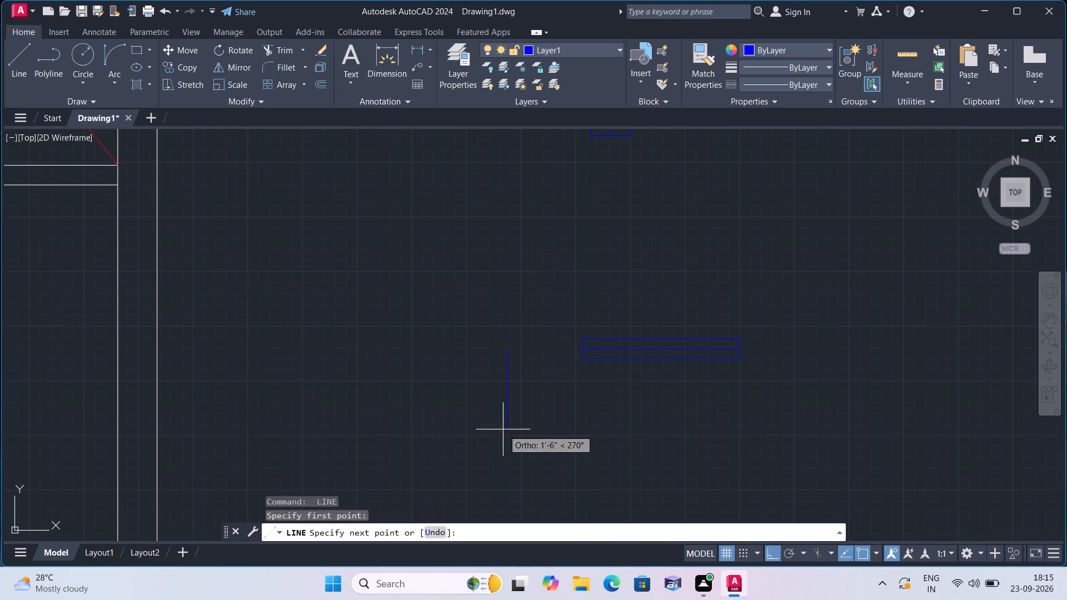
pyautogui.press('2')
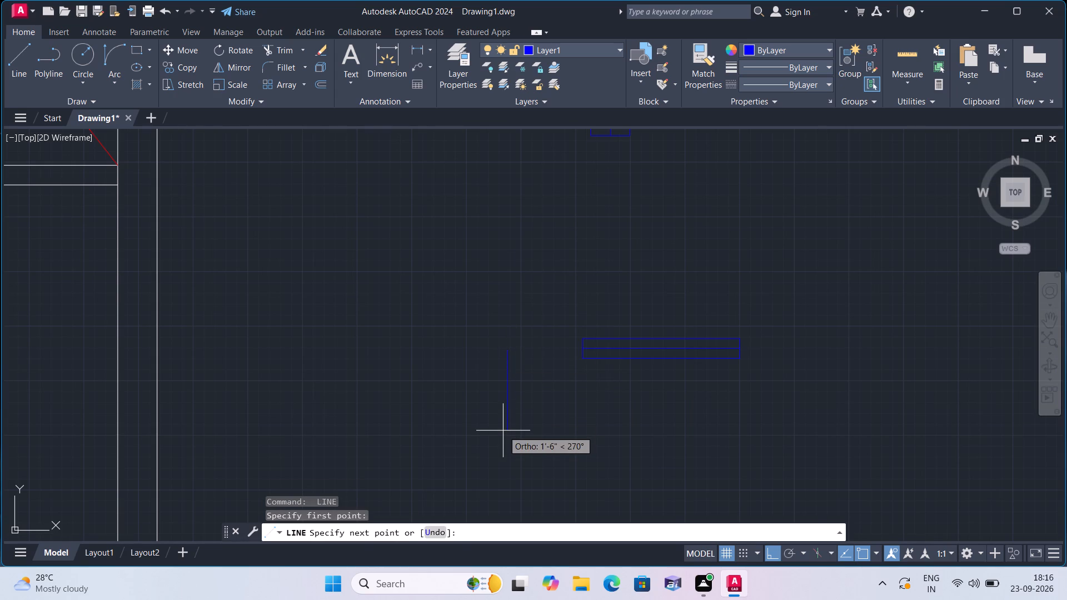
pyautogui.press("'")
pyautogui.press('space')
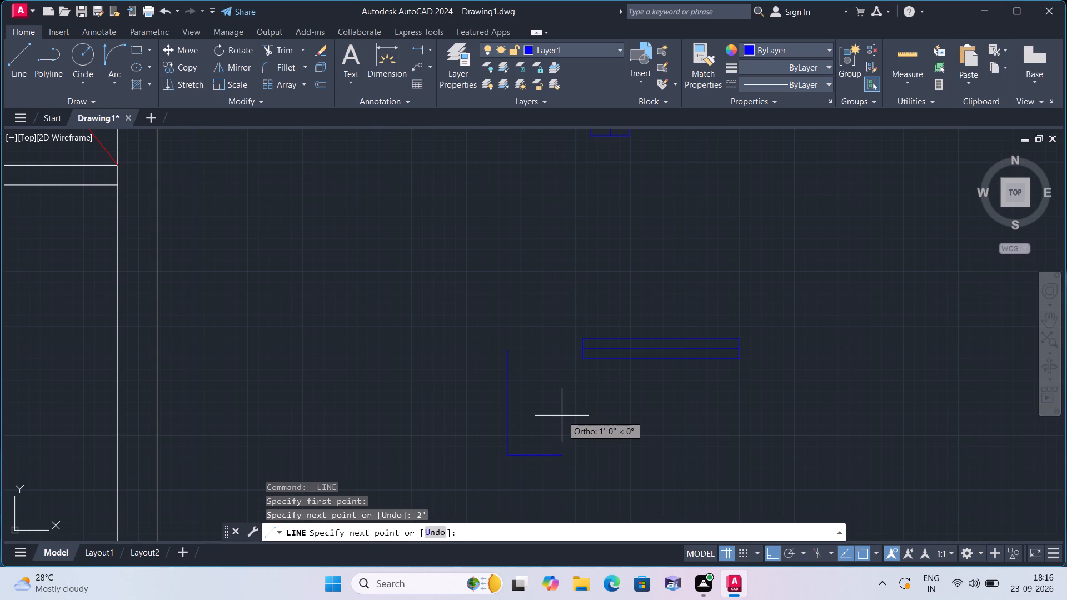
pyautogui.write('4.5')
pyautogui.write('"')
pyautogui.press('space')
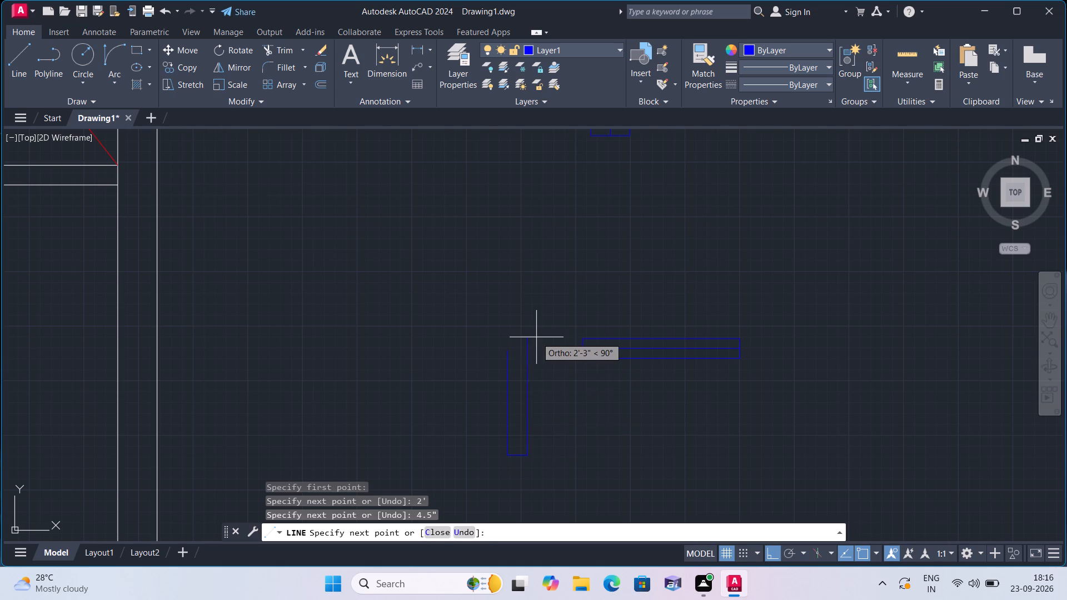
pyautogui.write("2'")
pyautogui.press('space')
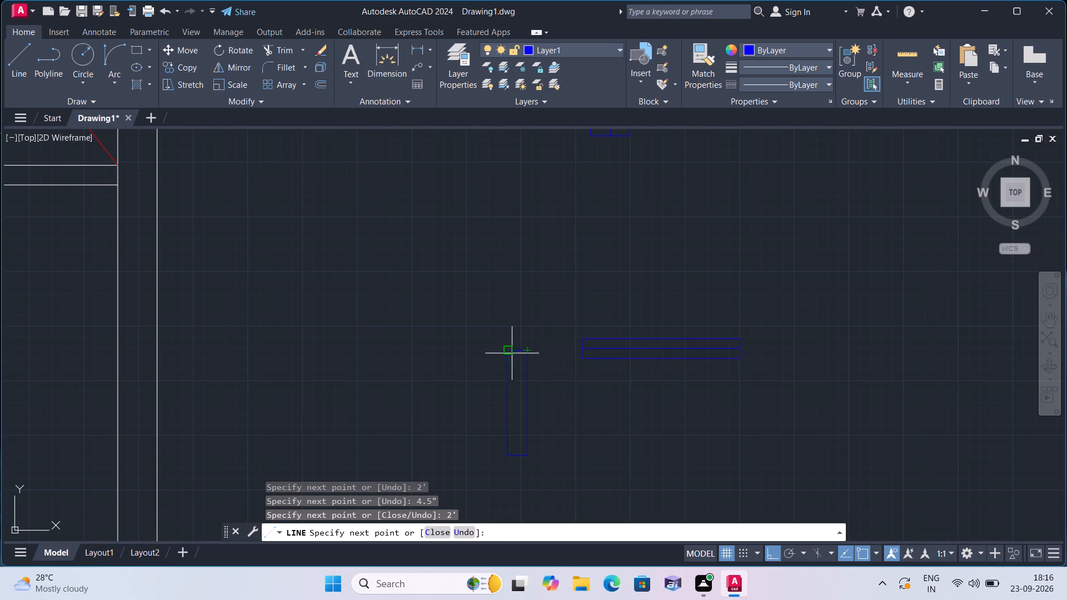
pyautogui.scroll(1, 508, 359)
pyautogui.click(506, 342)
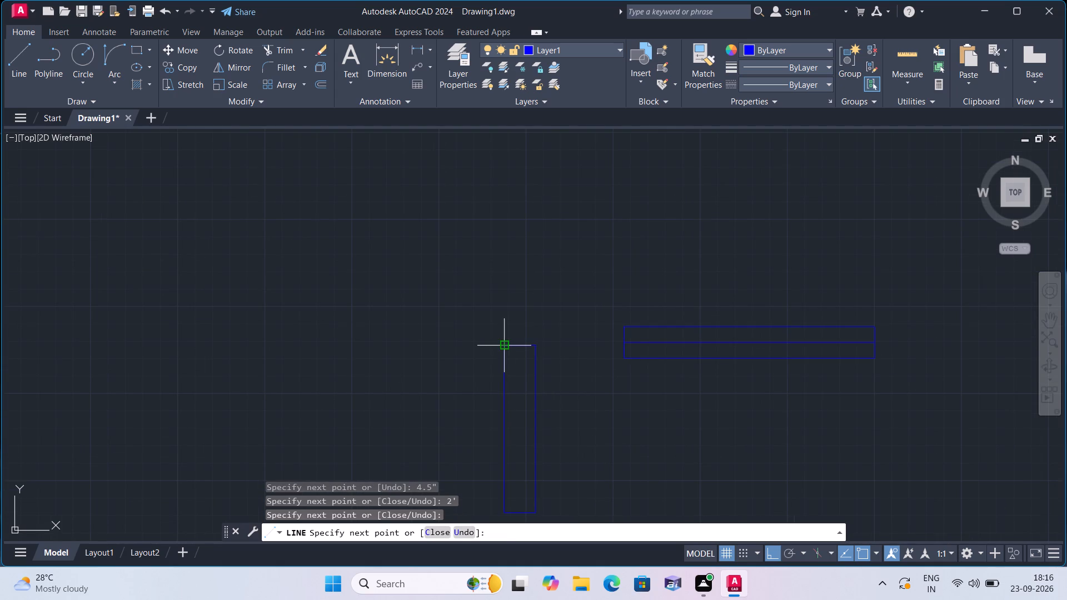
pyautogui.press('space')
# Draw a lengthwise centre line in the upright 2' by 4.5" rectangle between the midpoints of its two short sides.
pyautogui.press('space')
pyautogui.click(518, 347)
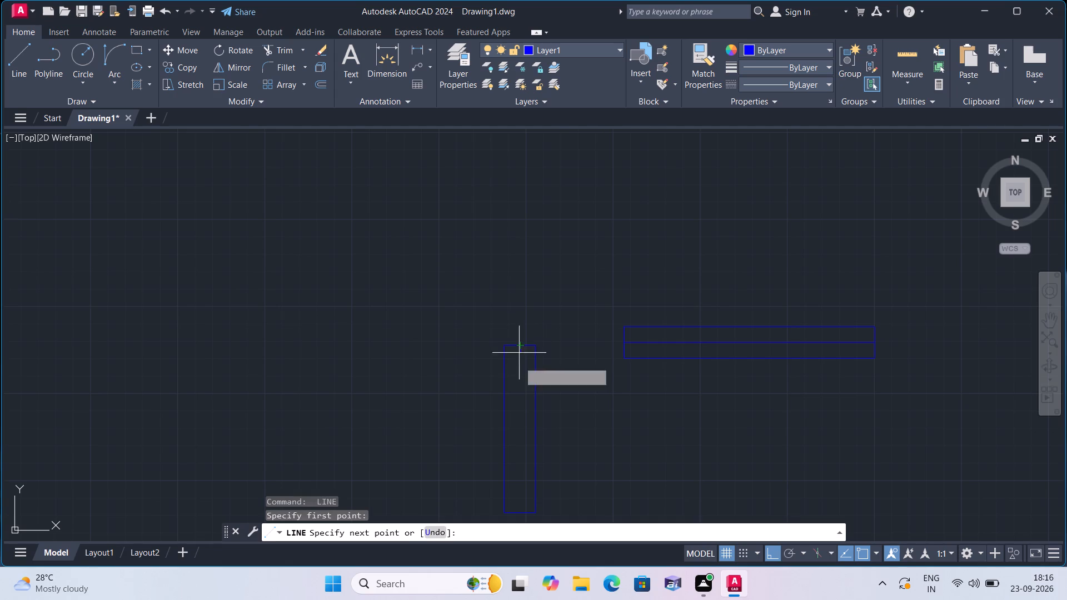
pyautogui.click(520, 514)
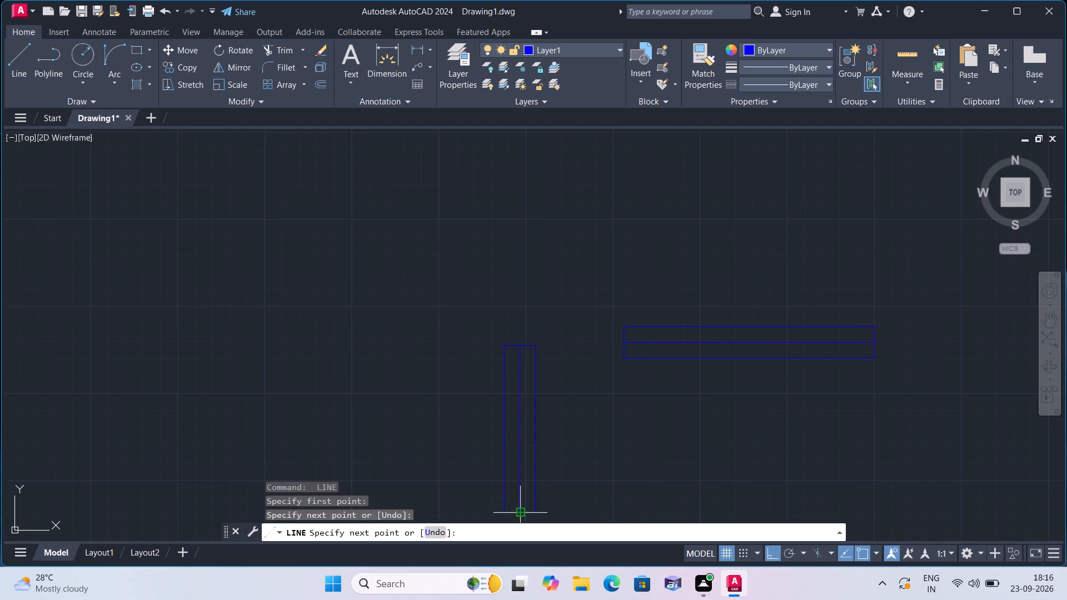
pyautogui.press('space')
# Open the recent drawing beds_plan.dwg and copy the double bed with two bedside tables and the patterned rug.
pyautogui.scroll(-3, 520, 514)
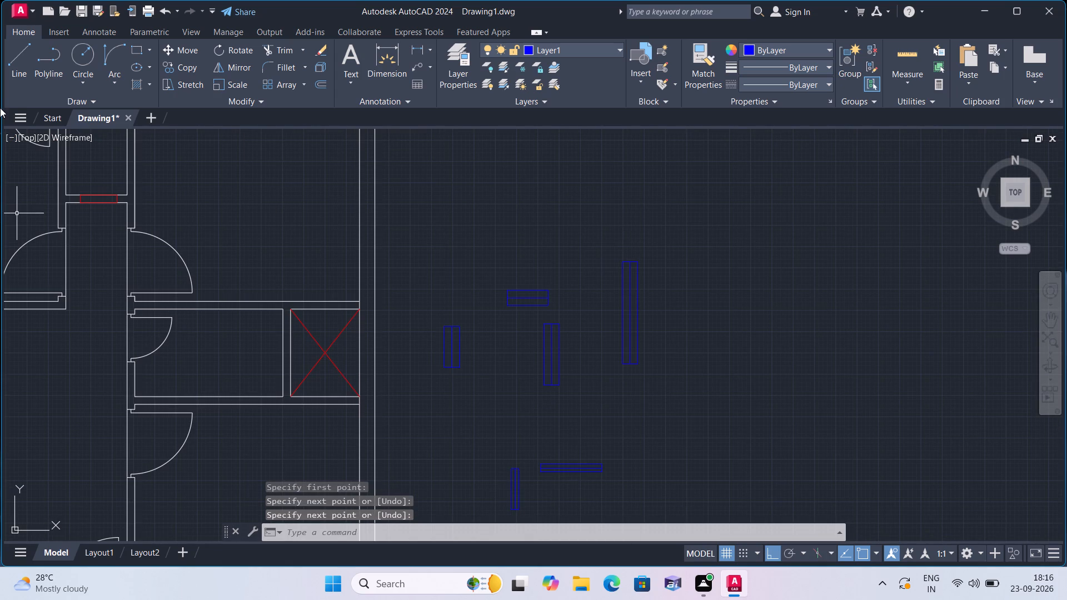
pyautogui.click(14, 7)
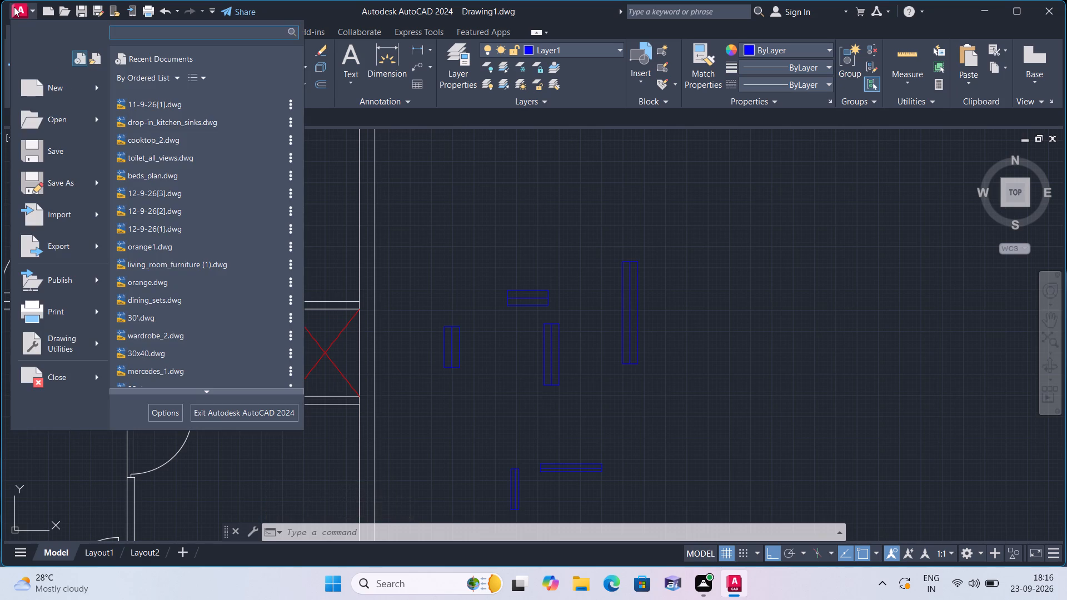
pyautogui.click(151, 174)
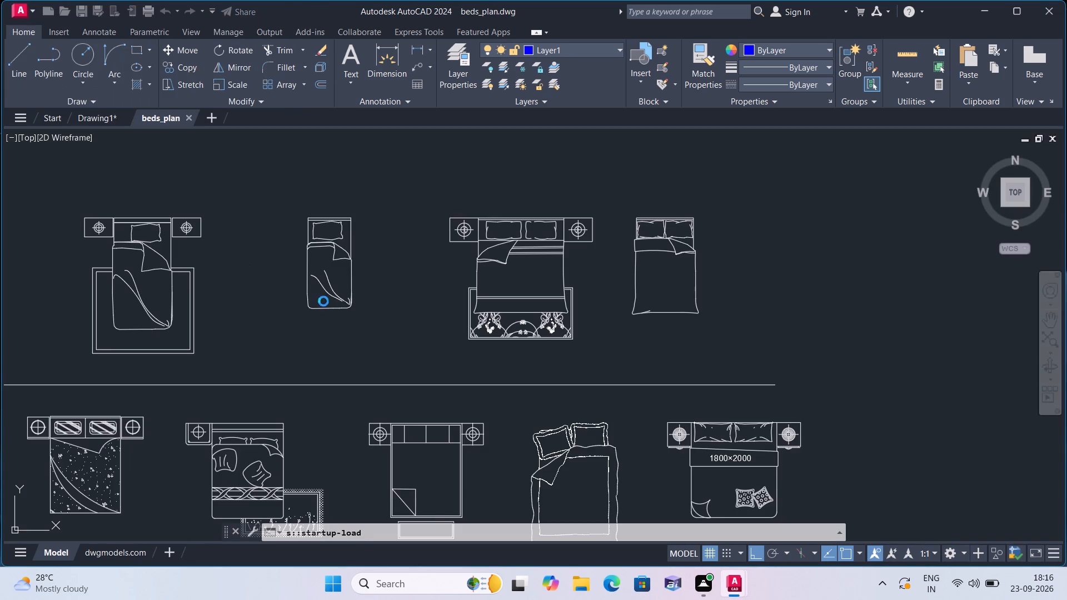
pyautogui.click(619, 357)
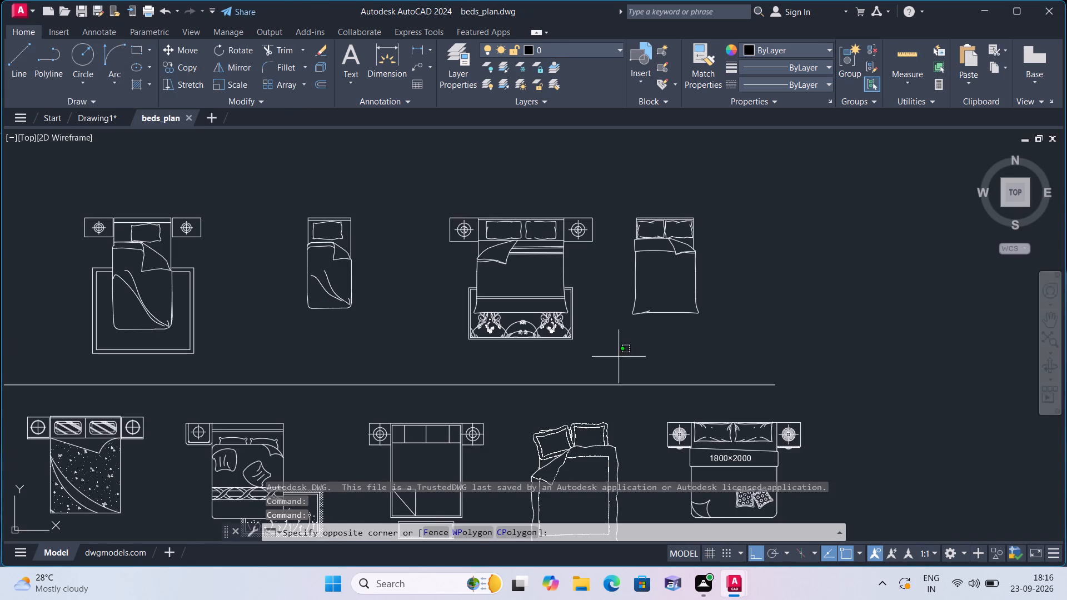
pyautogui.click(445, 176)
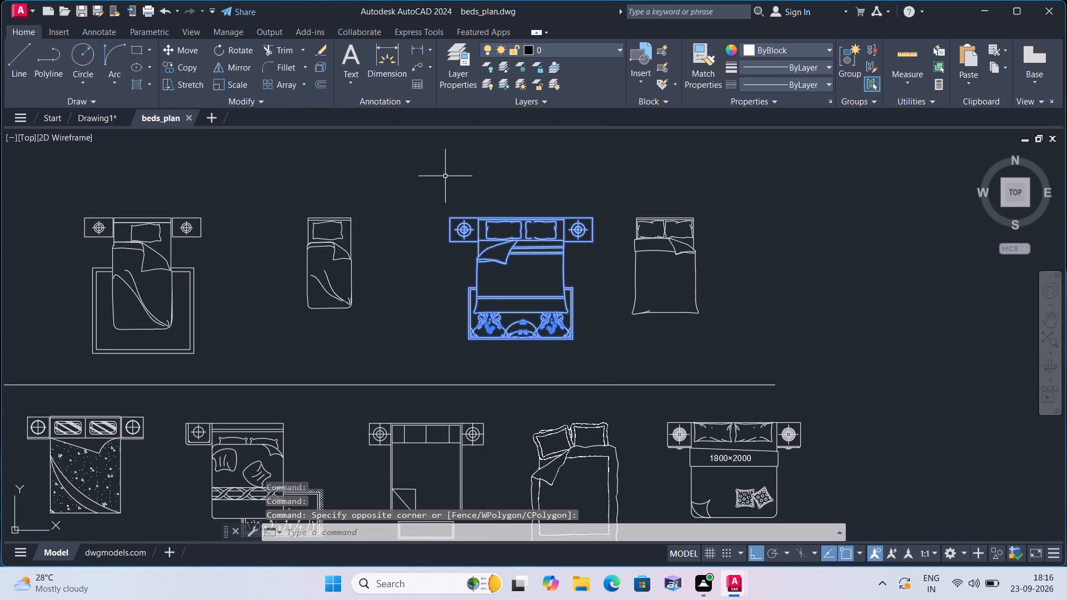
pyautogui.hotkey('ctrl', 'c')
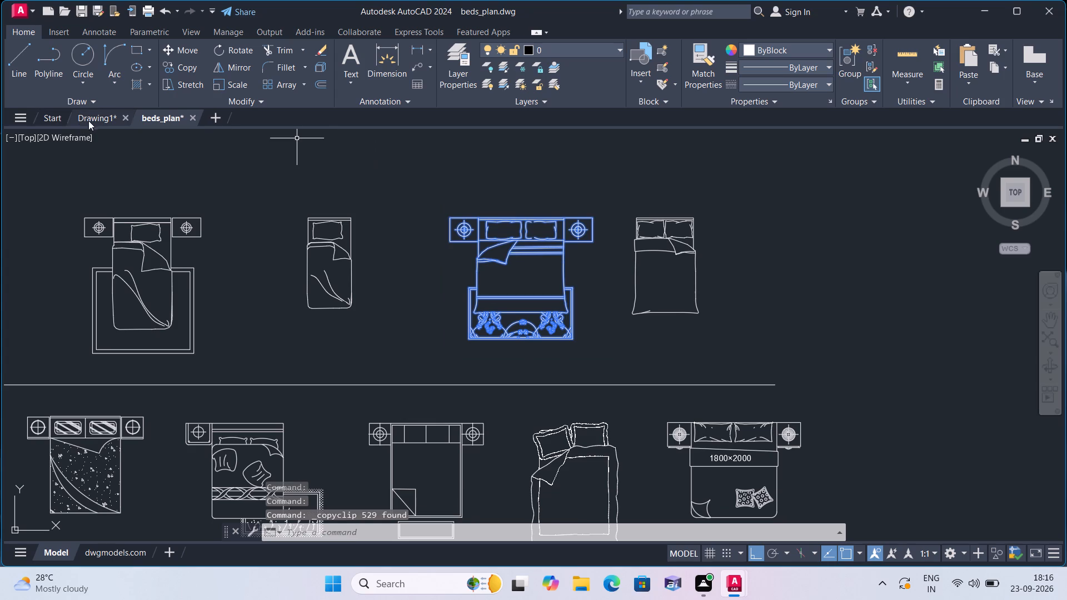
# Paste the copied double bed into Drawing1, in the empty space to the right of the floor plan and blue symbols.
pyautogui.click(92, 118)
pyautogui.hotkey('ctrl', 'v')
pyautogui.scroll(-1, 351, 268)
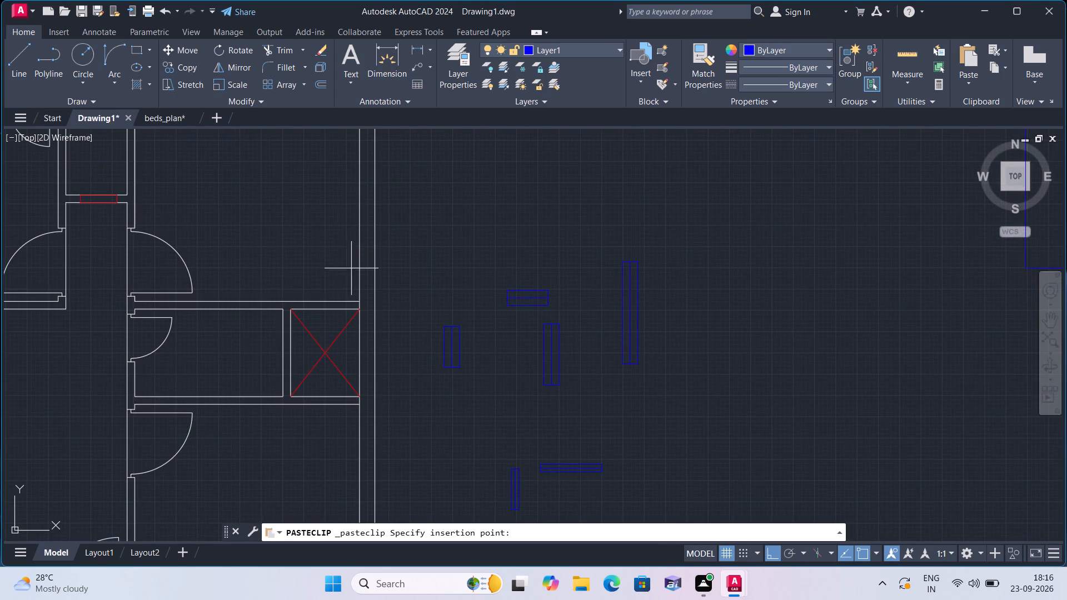
pyautogui.scroll(-2, 353, 269)
pyautogui.moveTo(510, 323); pyautogui.dragTo(295, 373, button='middle')
pyautogui.scroll(-1, 510, 323)
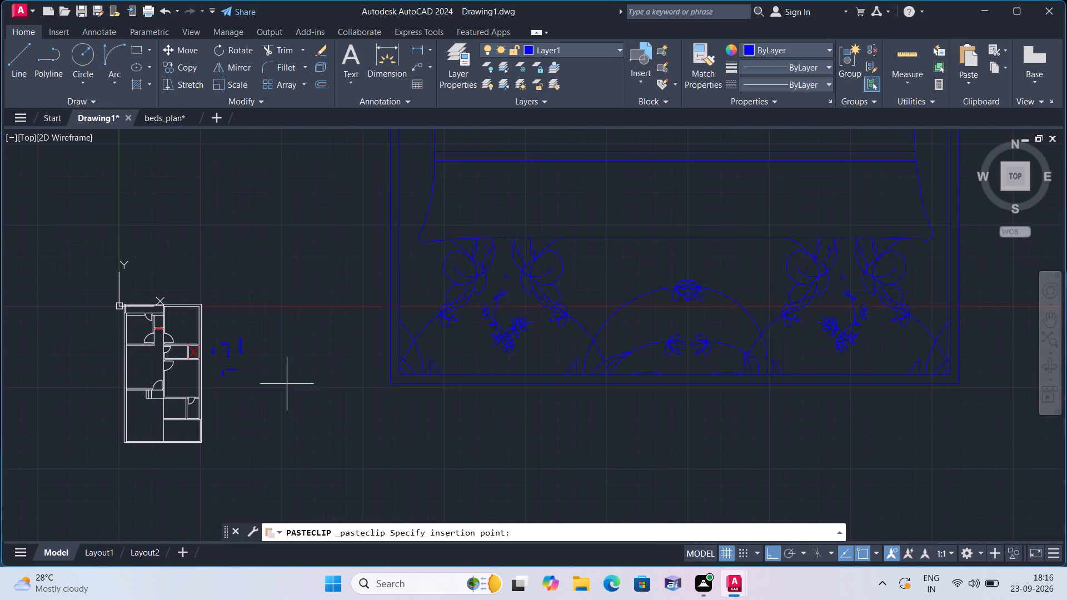
pyautogui.click(241, 392)
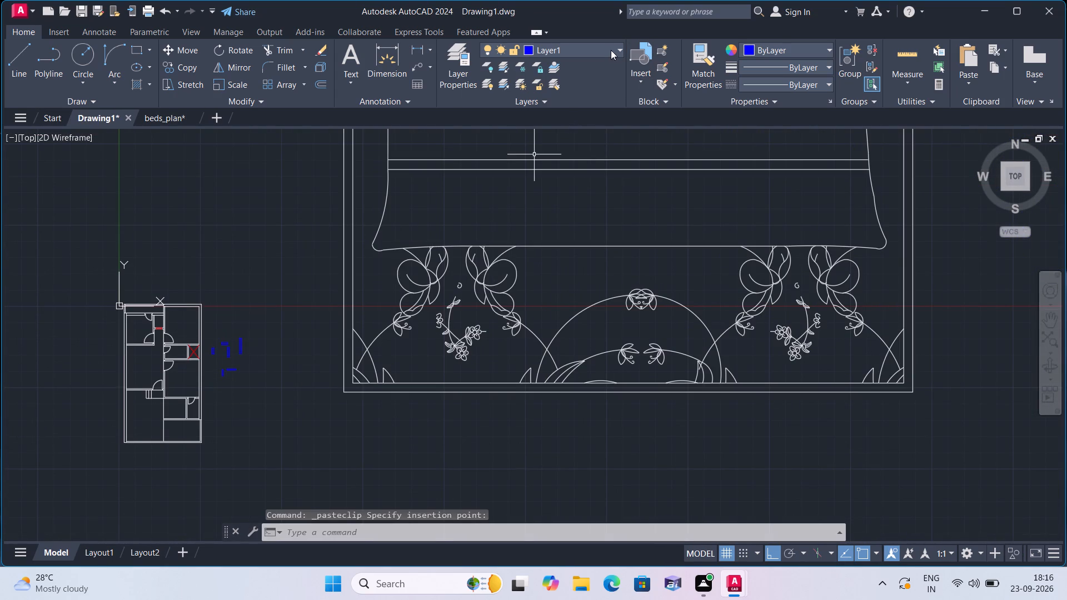
# Make layer 0 the current layer.
pyautogui.click(604, 47)
pyautogui.click(571, 67)
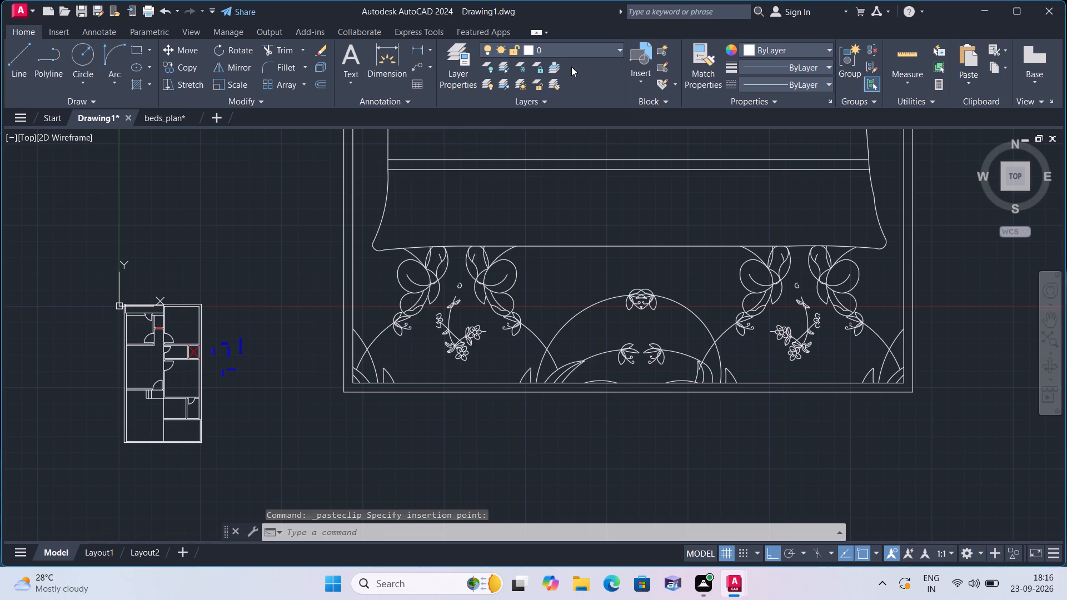
# Open the recent drawing cooktop_2.dwg and copy the plain two-burner cooktop with the double rectangular outline in the middle row.
pyautogui.scroll(-2, 566, 93)
pyautogui.scroll(-1, 521, 234)
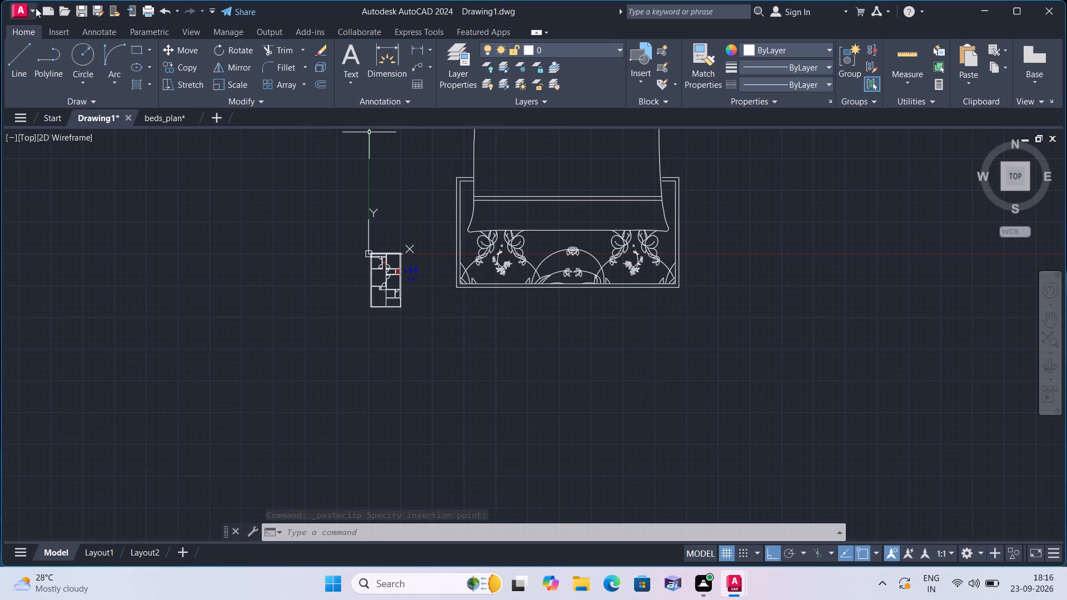
pyautogui.click(22, 6)
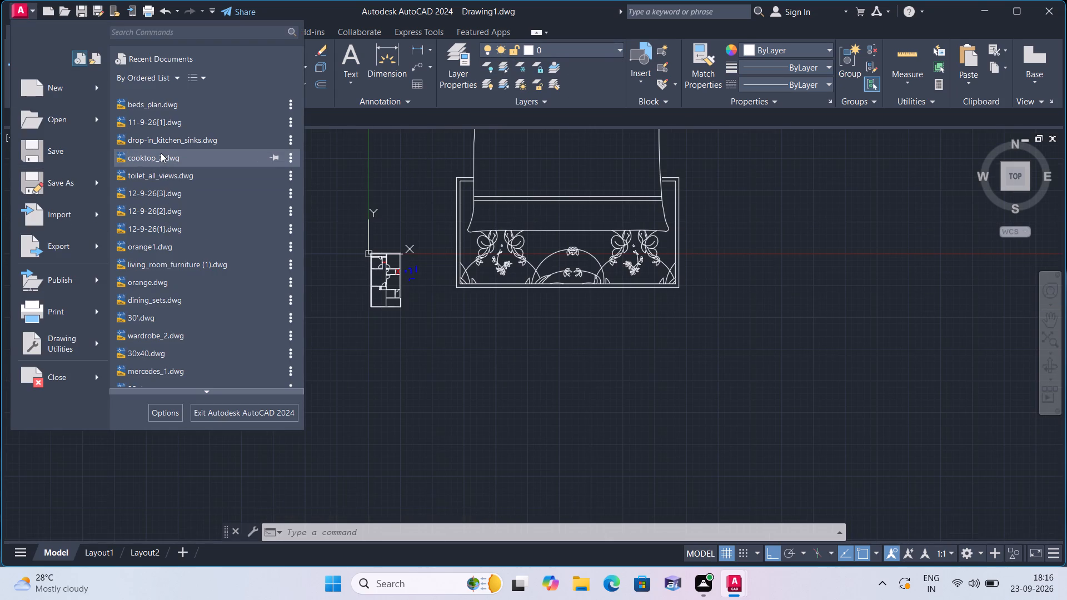
pyautogui.click(161, 153)
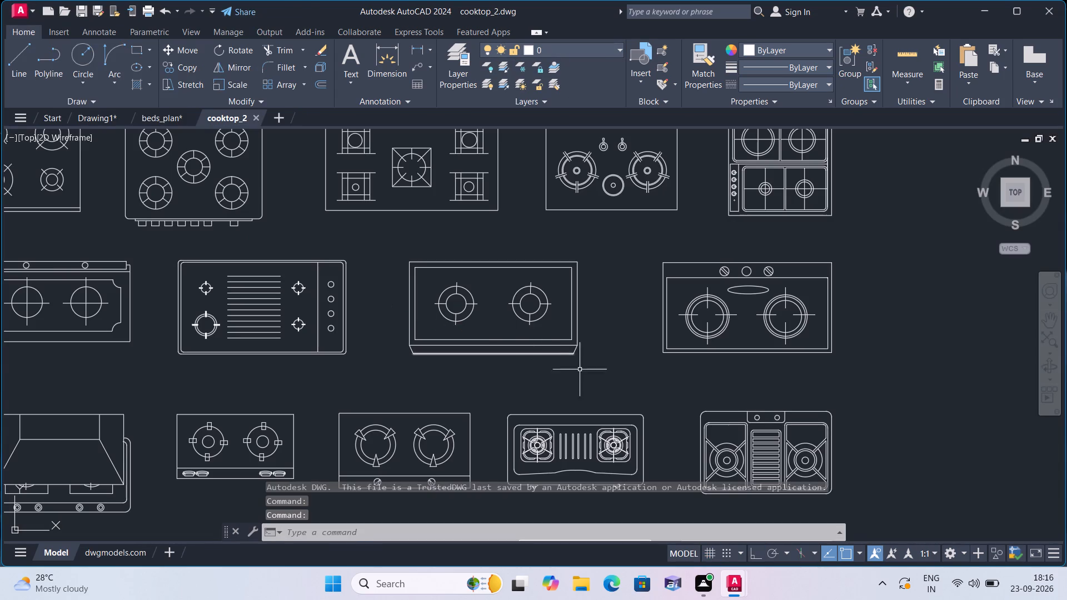
pyautogui.click(608, 373)
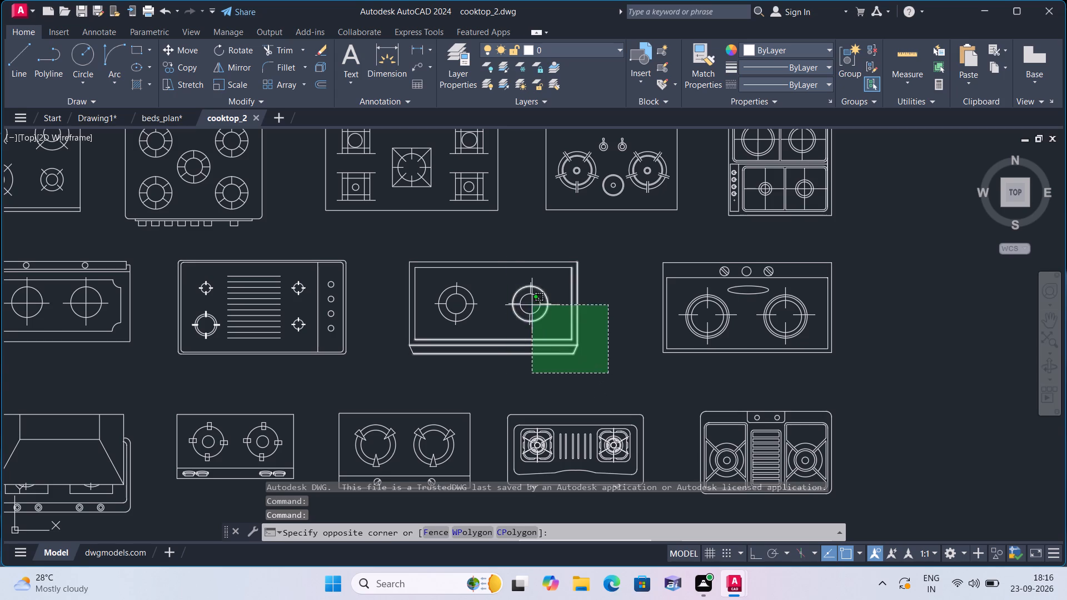
pyautogui.click(388, 229)
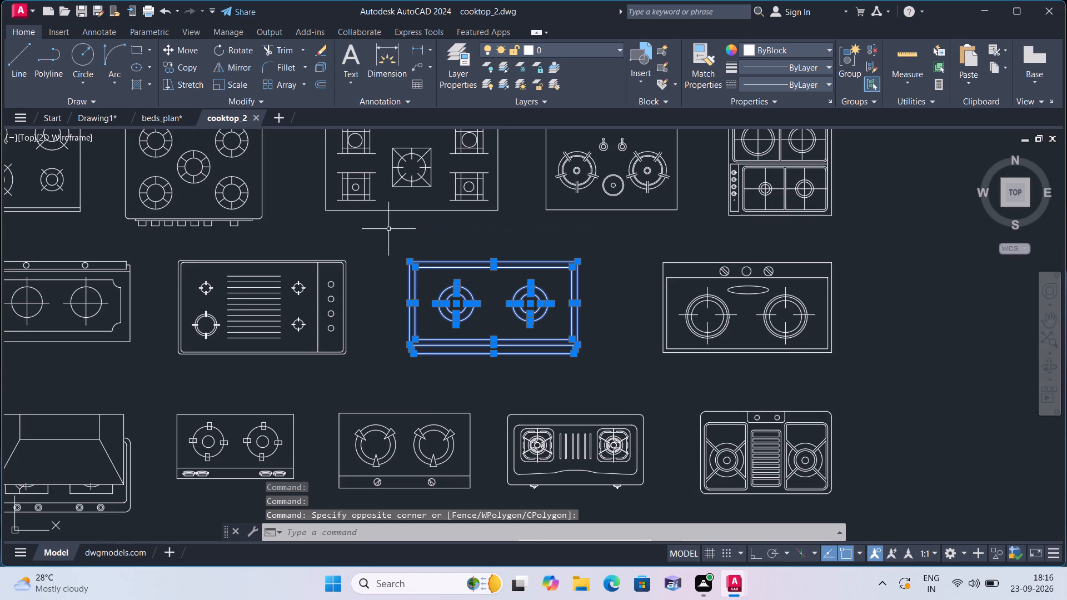
pyautogui.hotkey('ctrl', 'c')
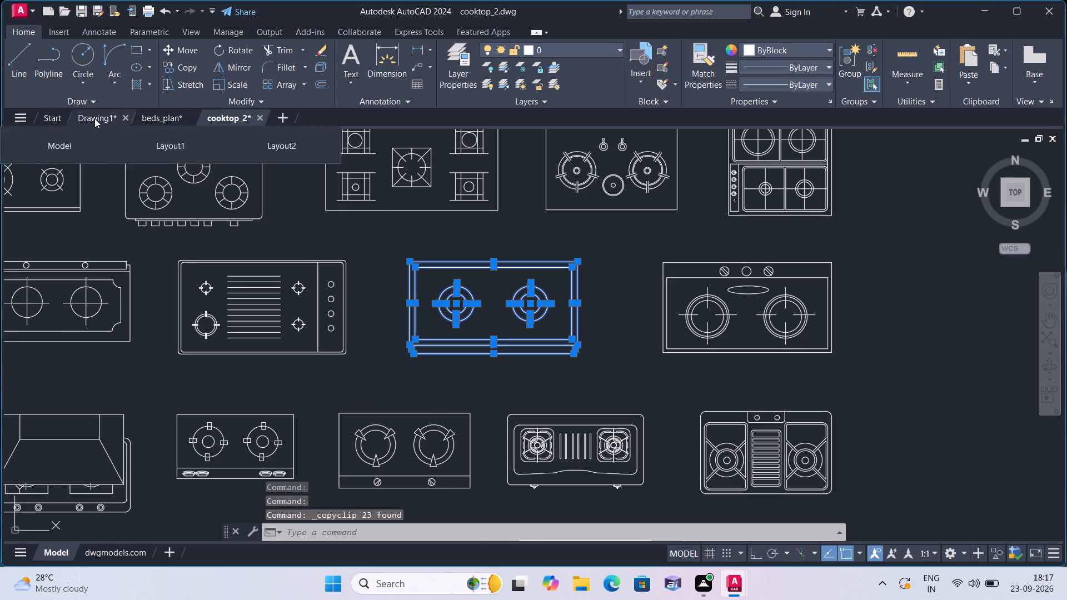
# Paste the copied two-burner cooktop into Drawing1, in the empty space to the left of the floor plan.
pyautogui.click(94, 119)
pyautogui.hotkey('ctrl', 'v')
pyautogui.click(148, 276)
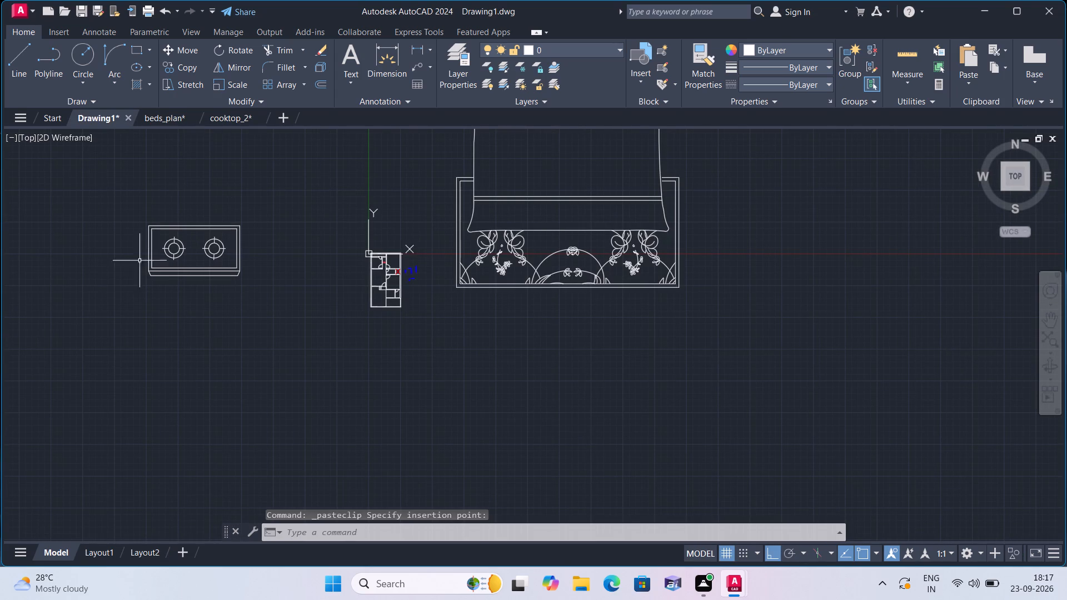
# Open the recent drawing drop-in_kitchen_sinks.dwg.
pyautogui.click(31, 8)
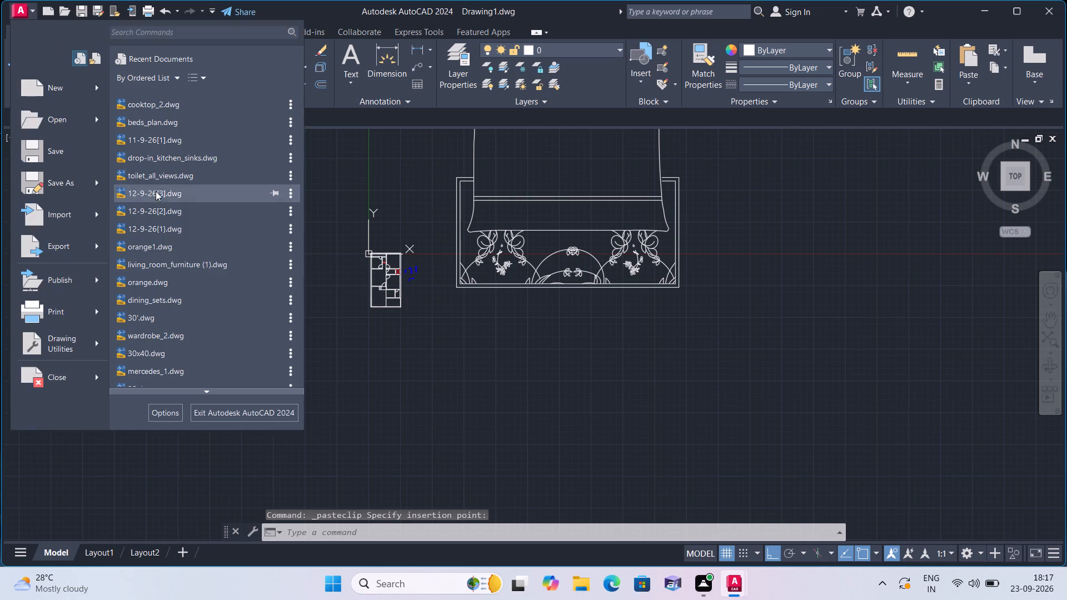
pyautogui.click(179, 163)
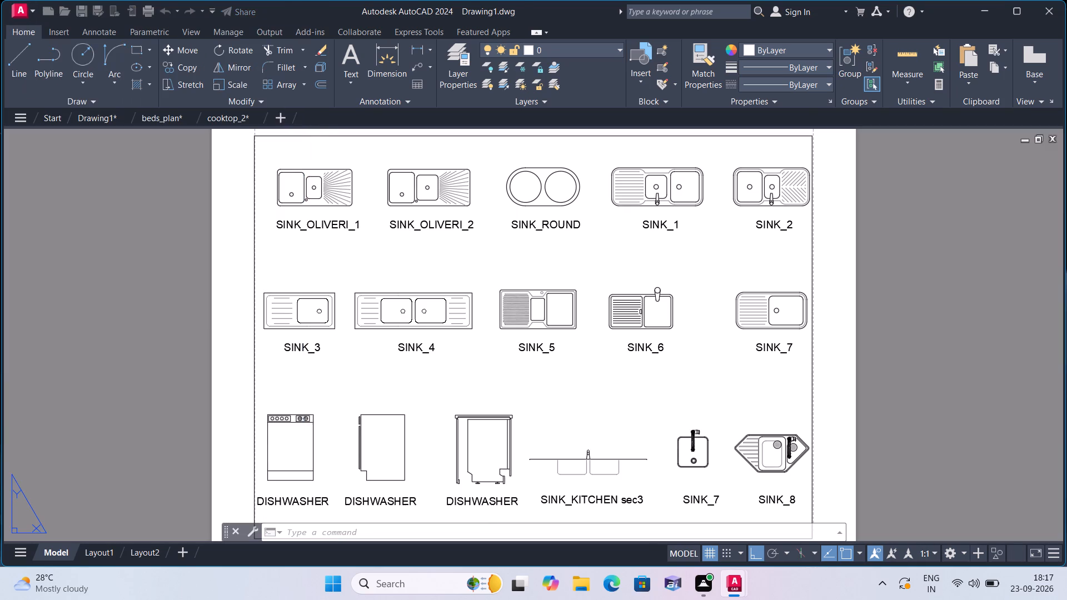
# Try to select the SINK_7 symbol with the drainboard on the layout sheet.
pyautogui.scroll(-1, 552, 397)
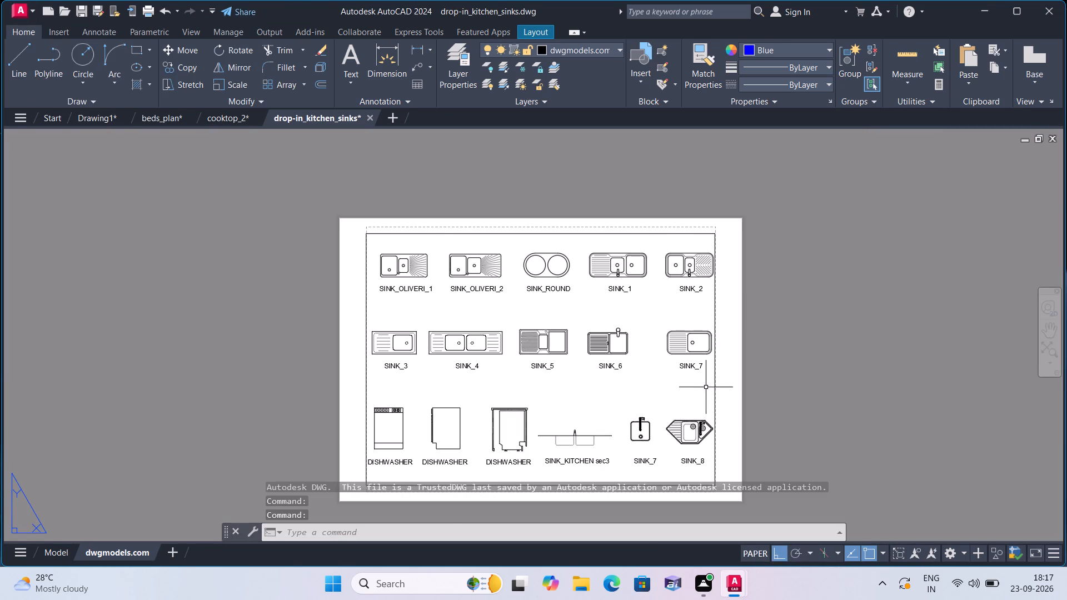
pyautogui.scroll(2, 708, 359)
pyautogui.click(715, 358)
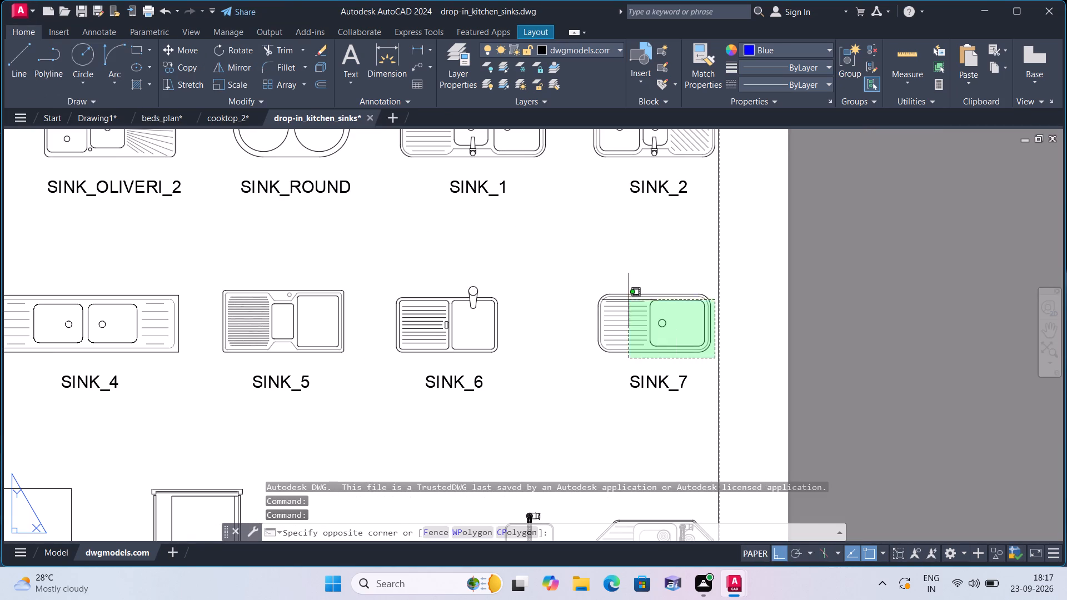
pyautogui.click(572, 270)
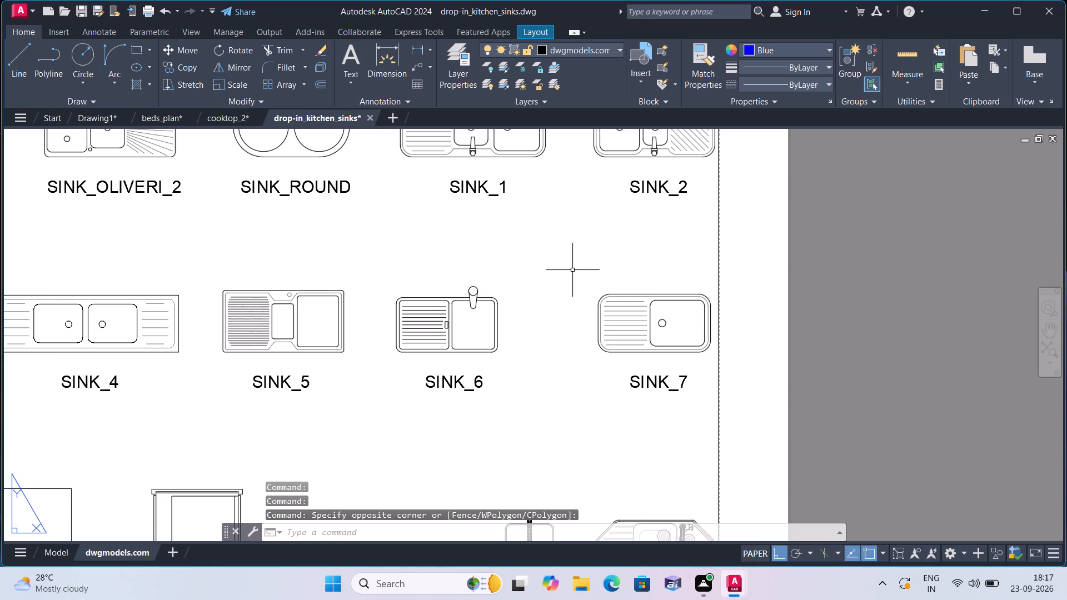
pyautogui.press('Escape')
# Select the viewport frame around all the sink symbols on the sheet and set its colour to ByBlock.
pyautogui.scroll(-3, 571, 270)
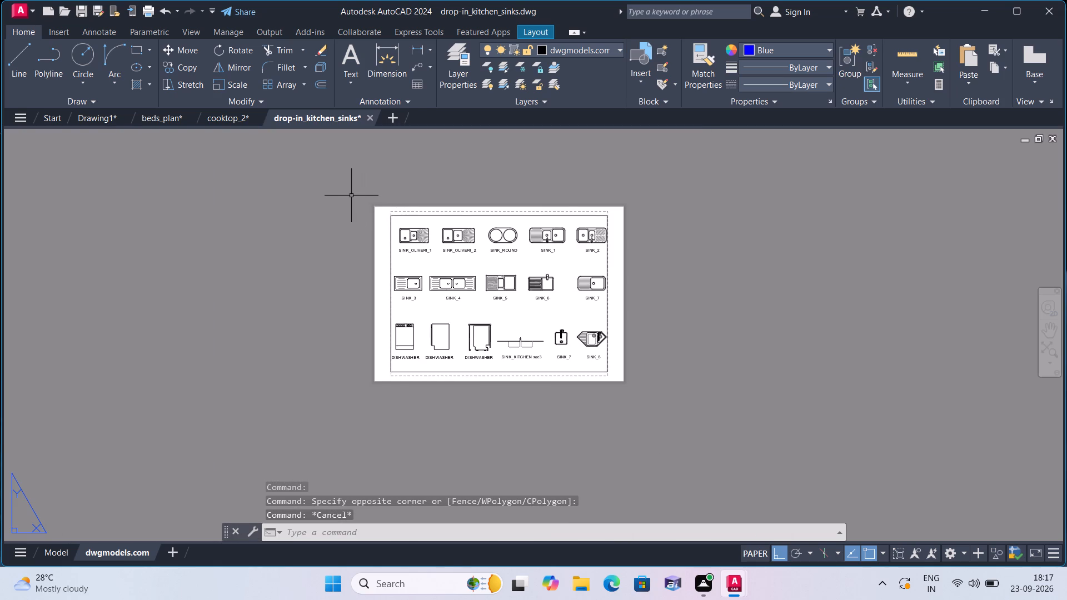
pyautogui.click(351, 196)
pyautogui.click(690, 413)
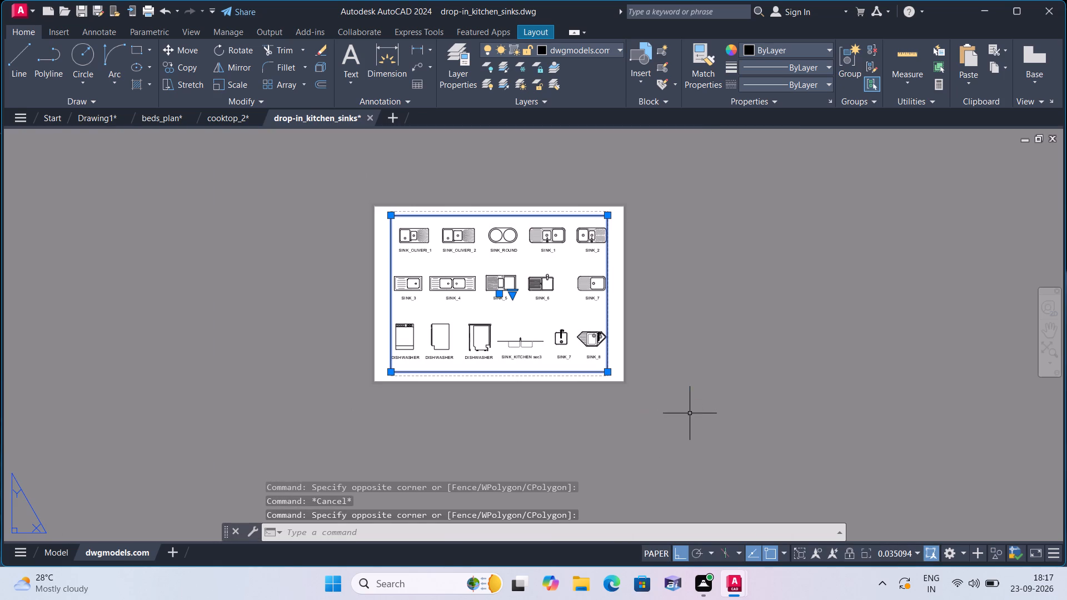
pyautogui.click(802, 48)
pyautogui.click(747, 79)
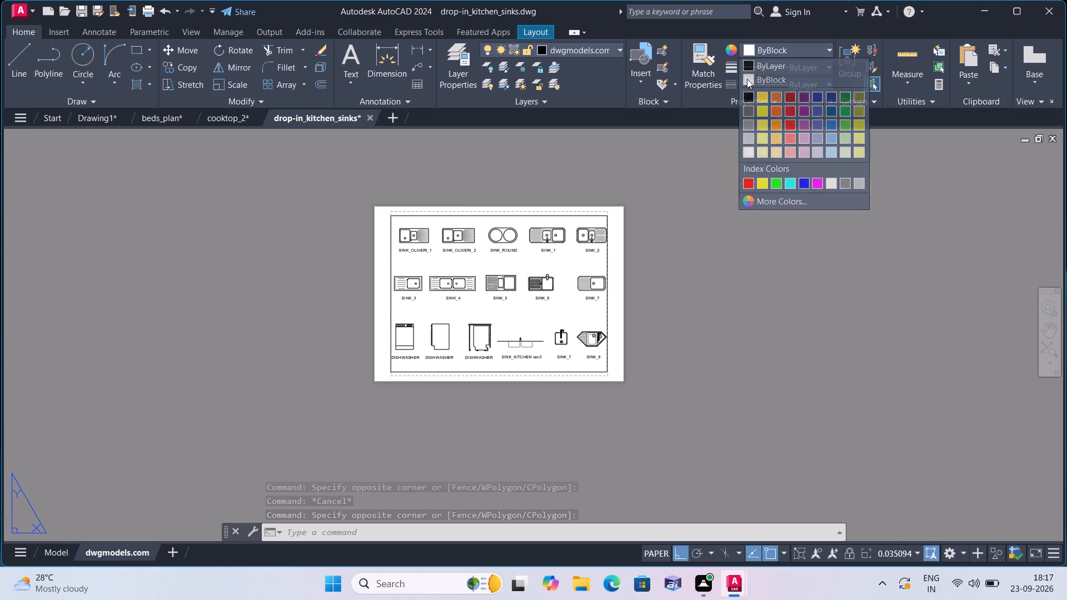
# Close drop-in_kitchen_sinks.dwg, saving its changes.
pyautogui.press('Escape')
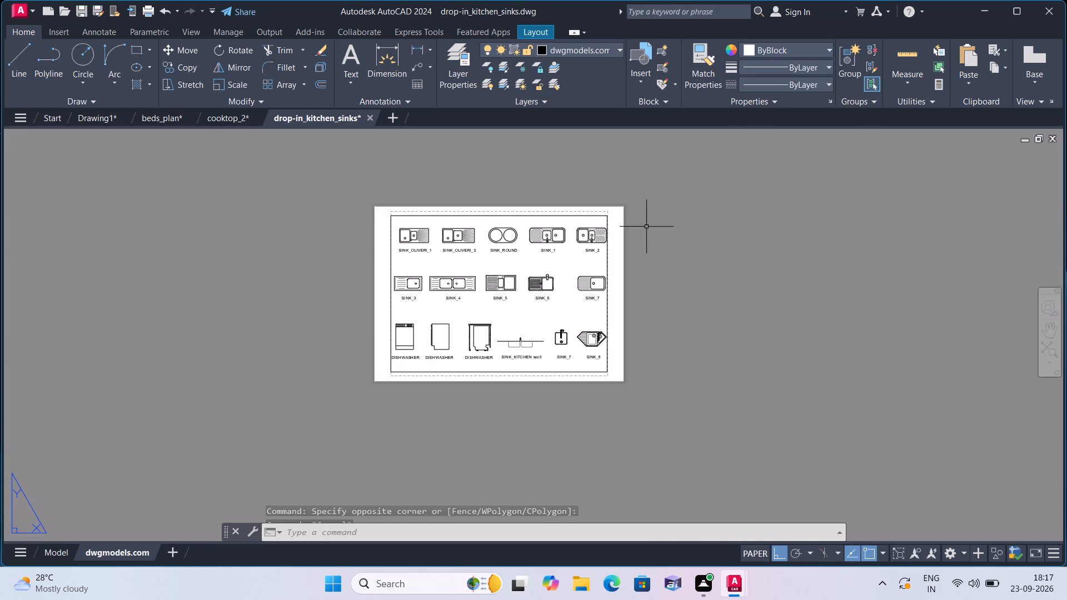
pyautogui.press('Escape')
pyautogui.press('Escape')
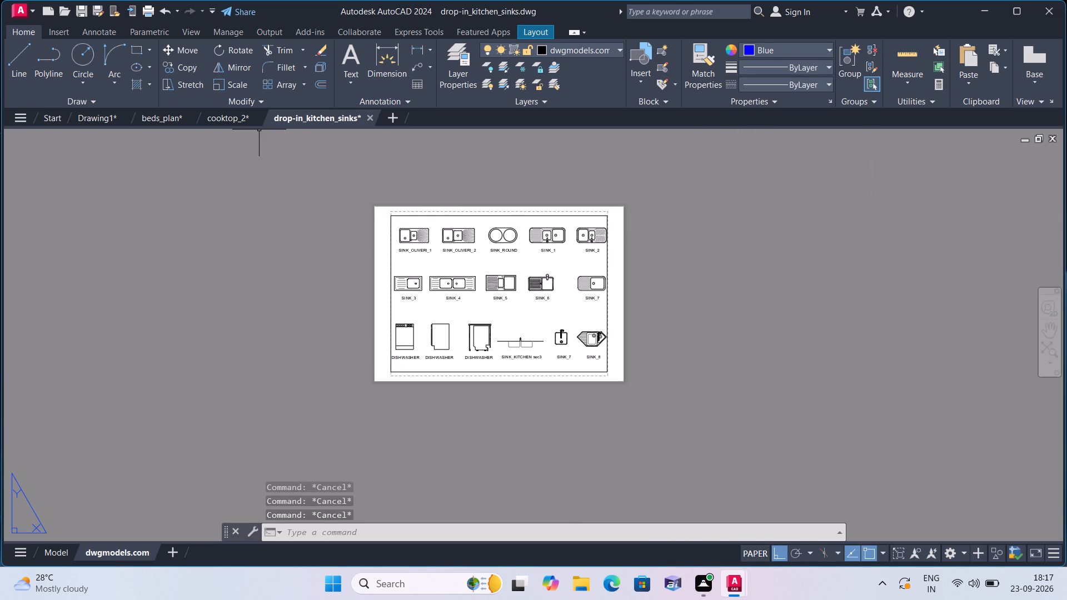
pyautogui.click(368, 114)
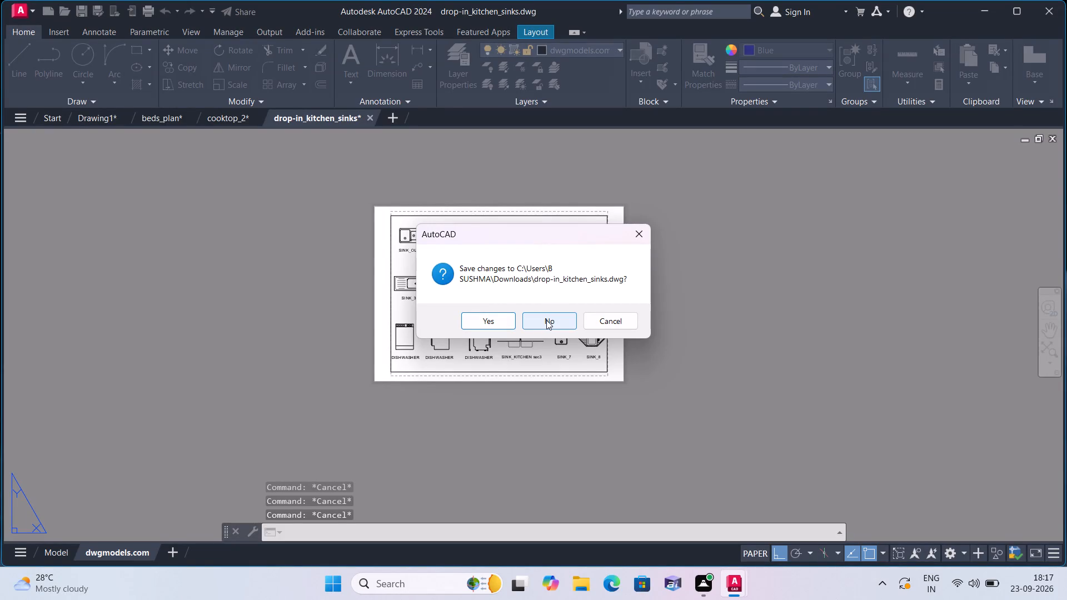
pyautogui.click(507, 321)
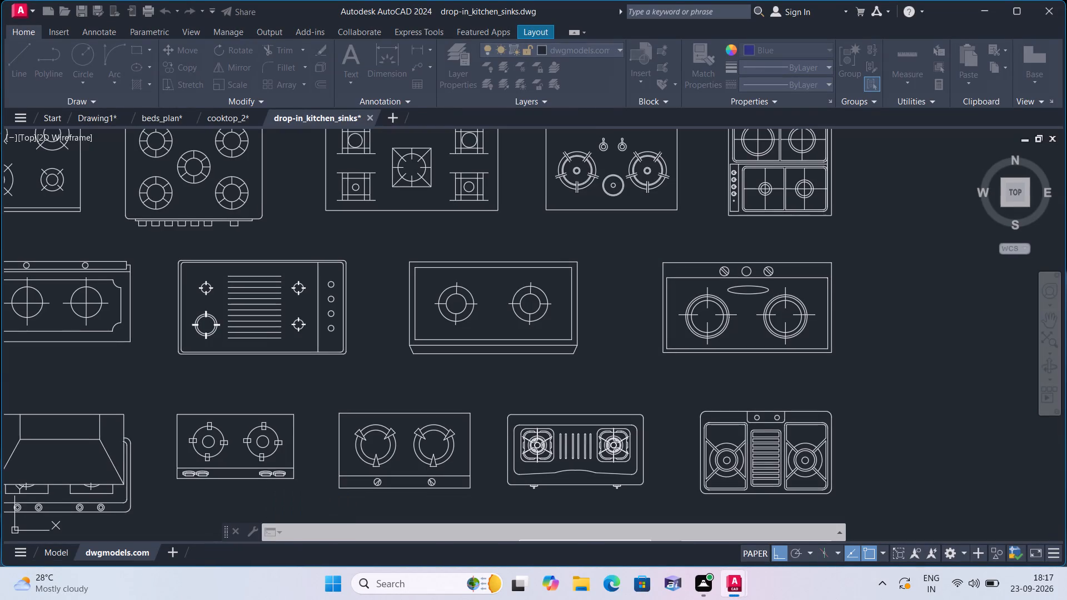
pyautogui.click(596, 364)
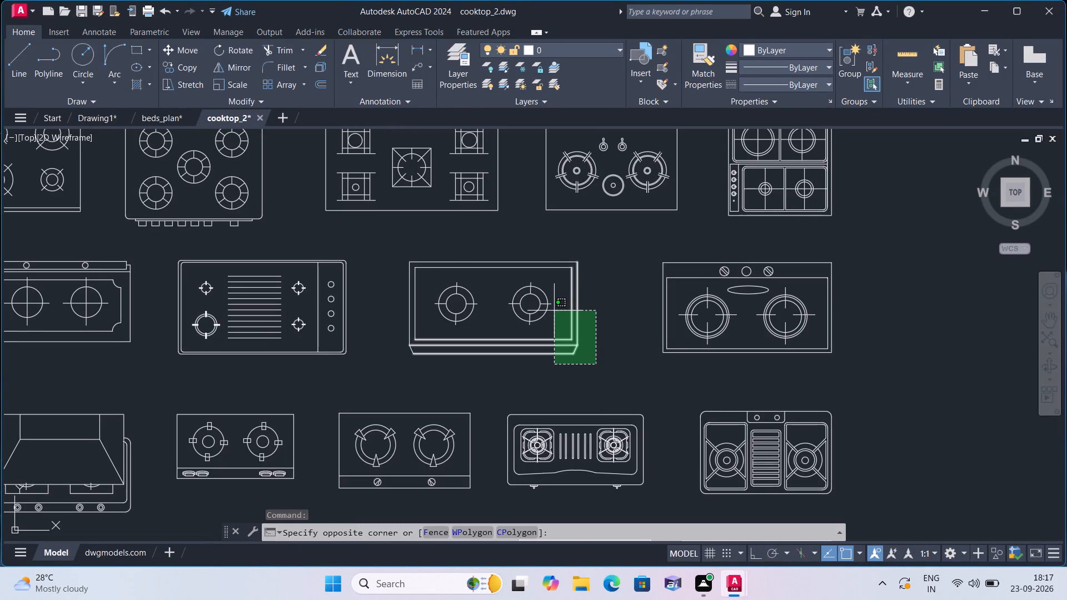
pyautogui.press('Escape')
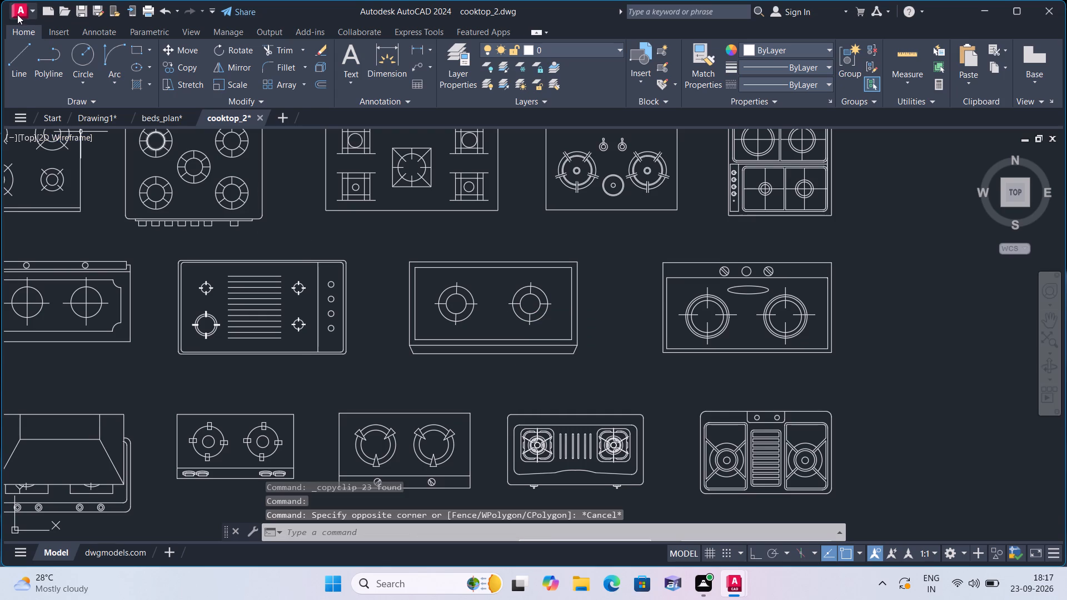
# Reopen the recent drawing drop-in_kitchen_sinks.dwg.
pyautogui.click(17, 14)
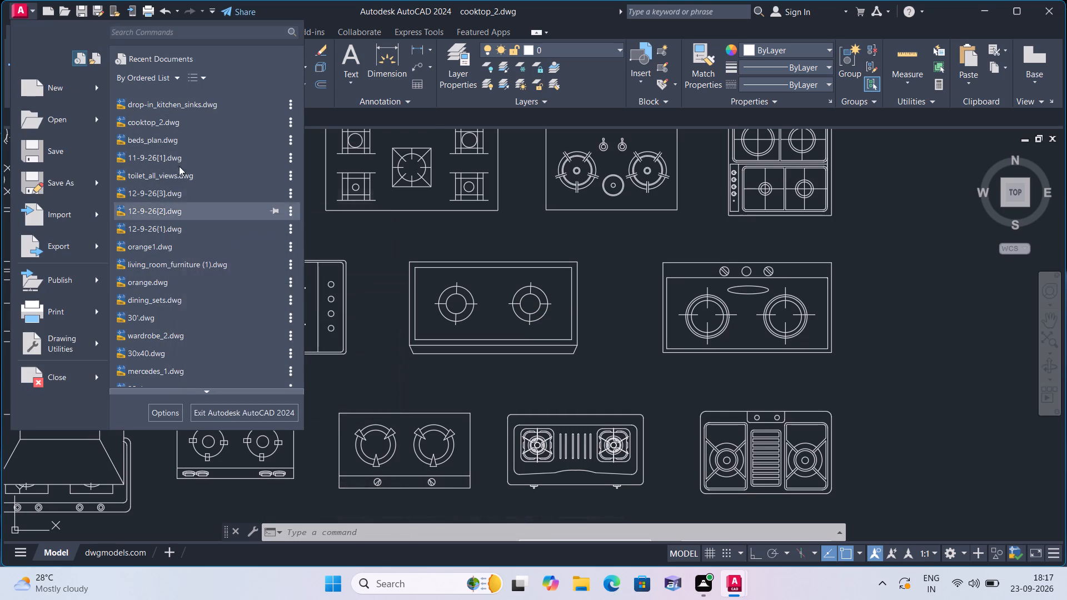
pyautogui.click(192, 107)
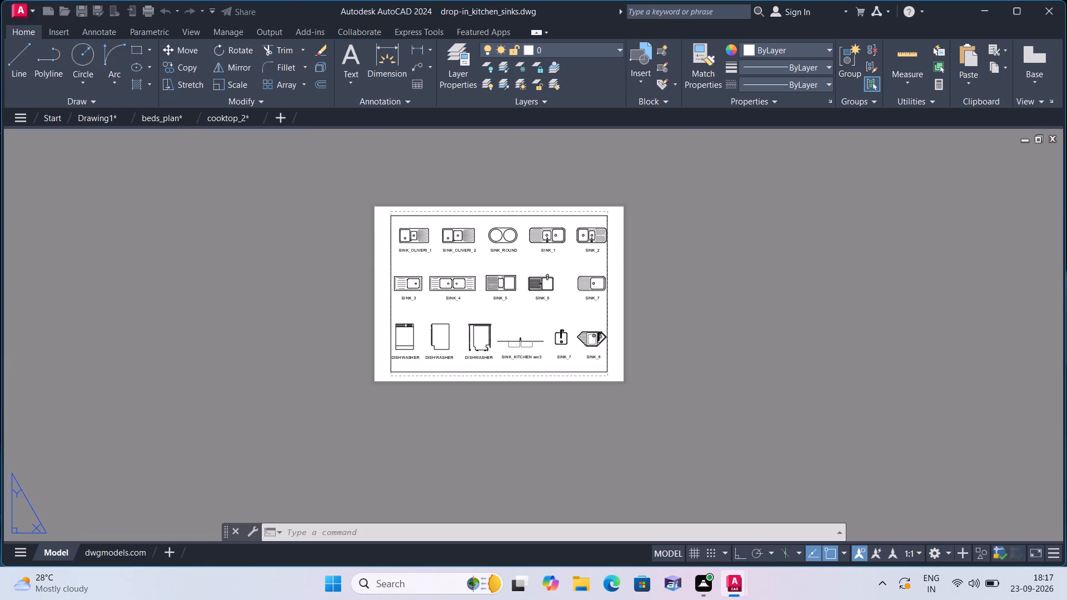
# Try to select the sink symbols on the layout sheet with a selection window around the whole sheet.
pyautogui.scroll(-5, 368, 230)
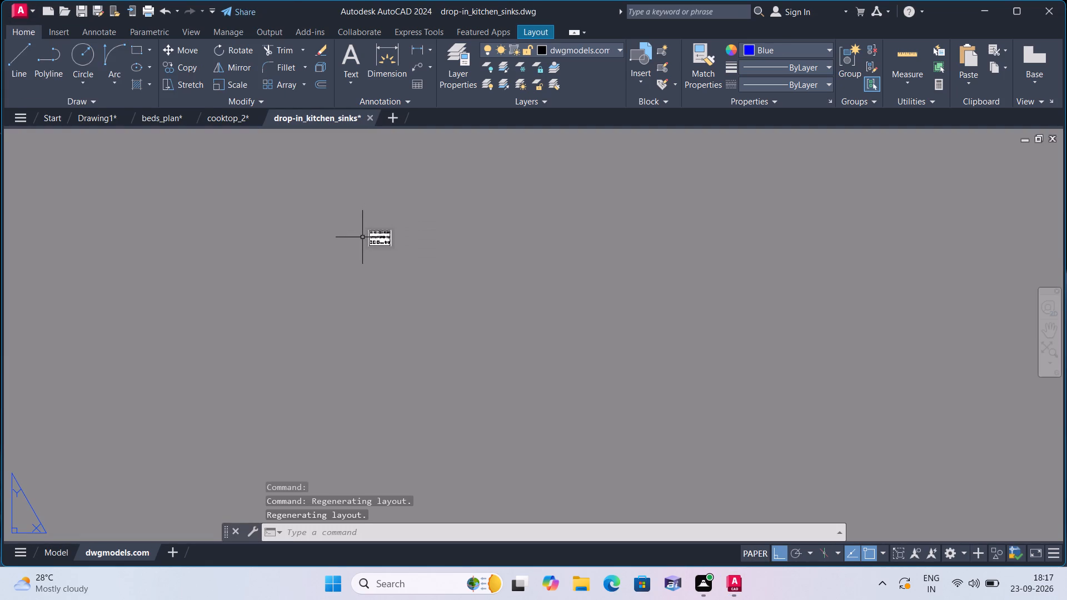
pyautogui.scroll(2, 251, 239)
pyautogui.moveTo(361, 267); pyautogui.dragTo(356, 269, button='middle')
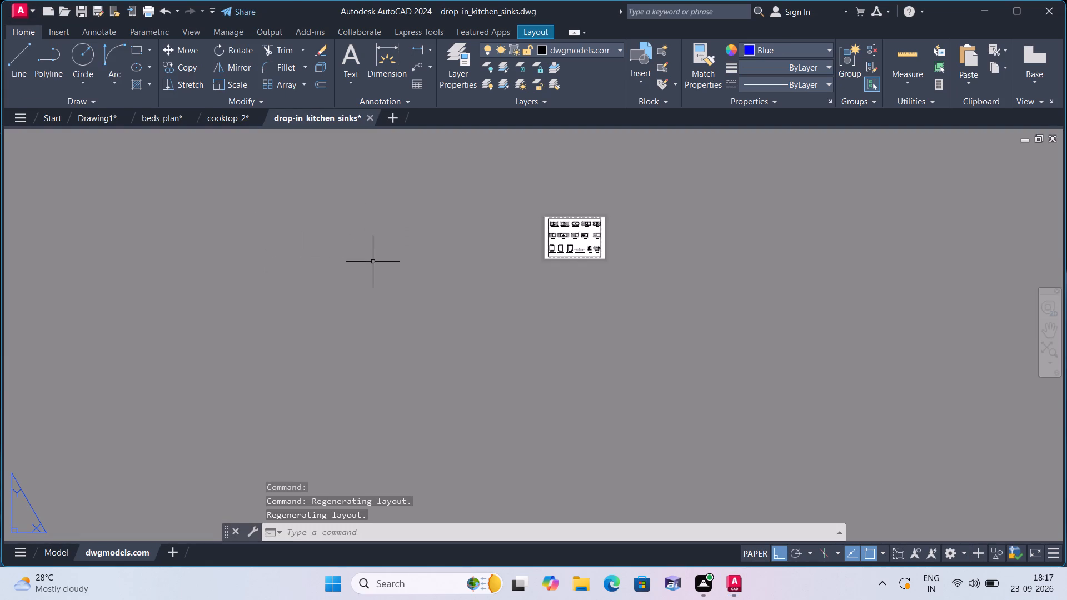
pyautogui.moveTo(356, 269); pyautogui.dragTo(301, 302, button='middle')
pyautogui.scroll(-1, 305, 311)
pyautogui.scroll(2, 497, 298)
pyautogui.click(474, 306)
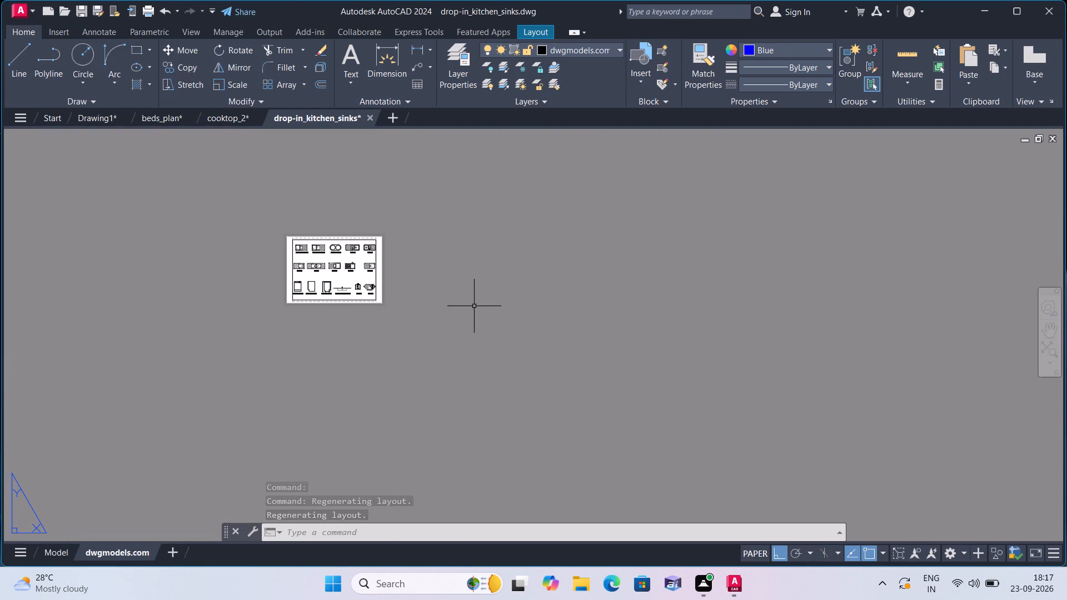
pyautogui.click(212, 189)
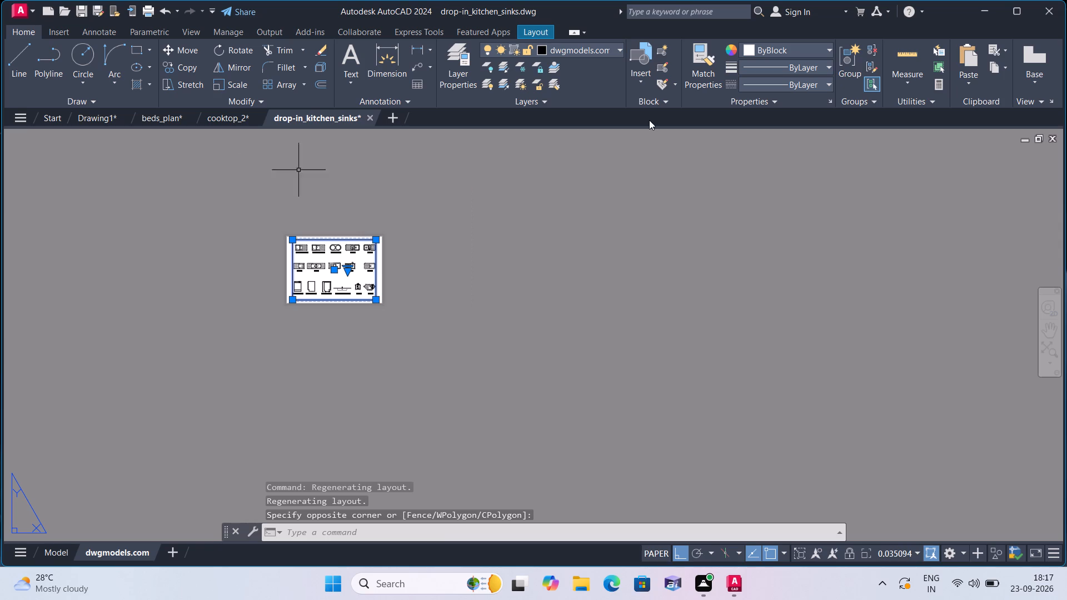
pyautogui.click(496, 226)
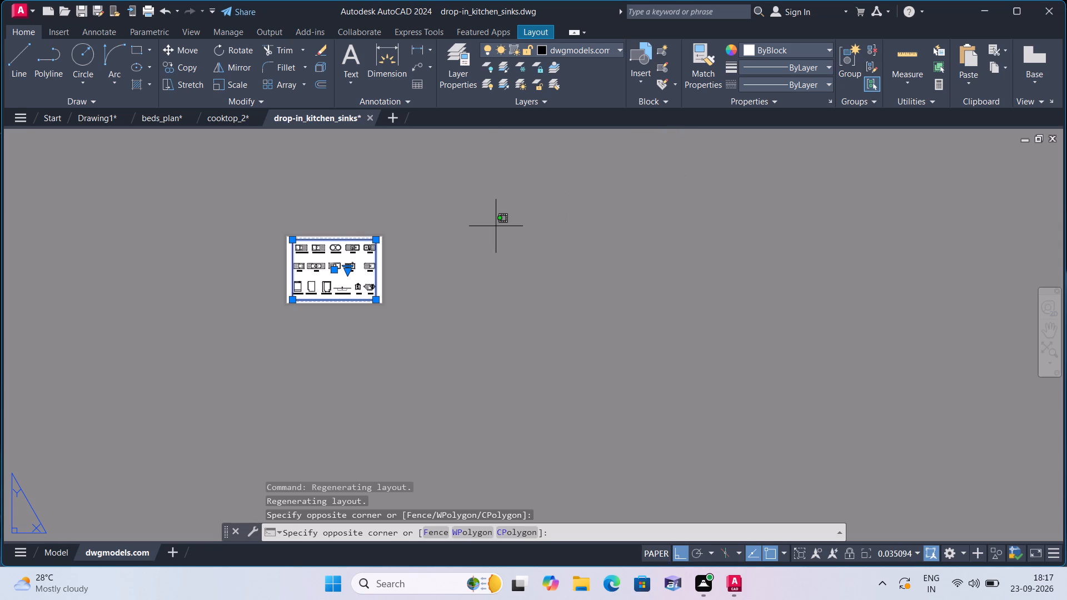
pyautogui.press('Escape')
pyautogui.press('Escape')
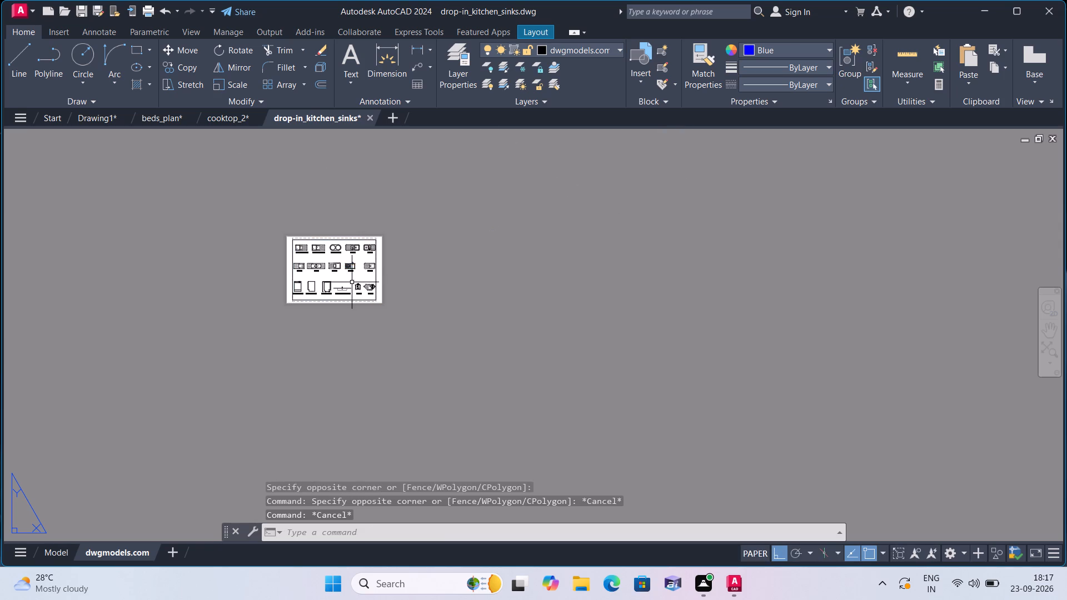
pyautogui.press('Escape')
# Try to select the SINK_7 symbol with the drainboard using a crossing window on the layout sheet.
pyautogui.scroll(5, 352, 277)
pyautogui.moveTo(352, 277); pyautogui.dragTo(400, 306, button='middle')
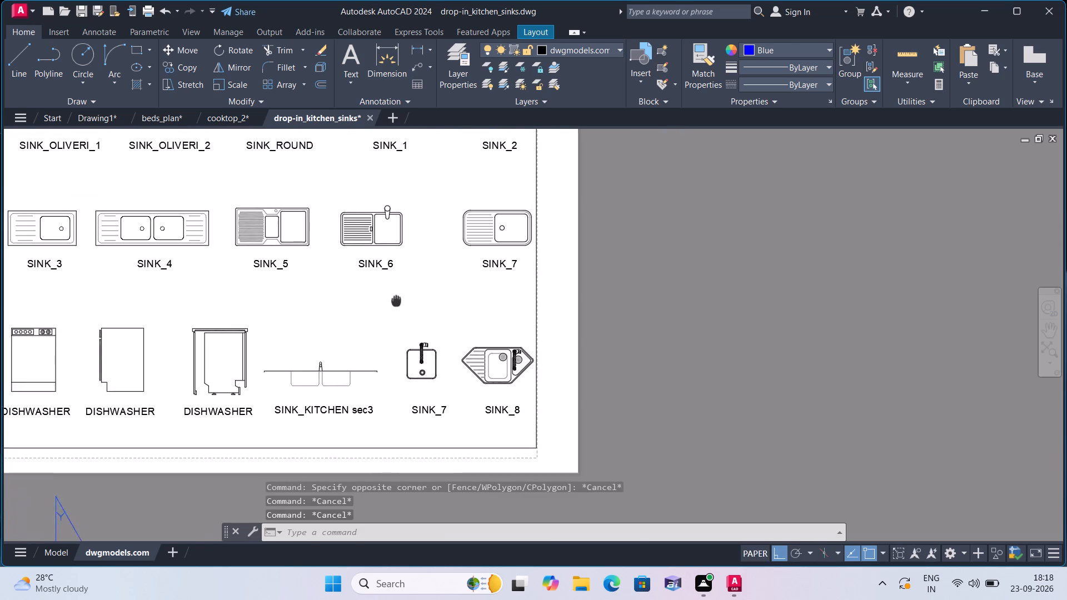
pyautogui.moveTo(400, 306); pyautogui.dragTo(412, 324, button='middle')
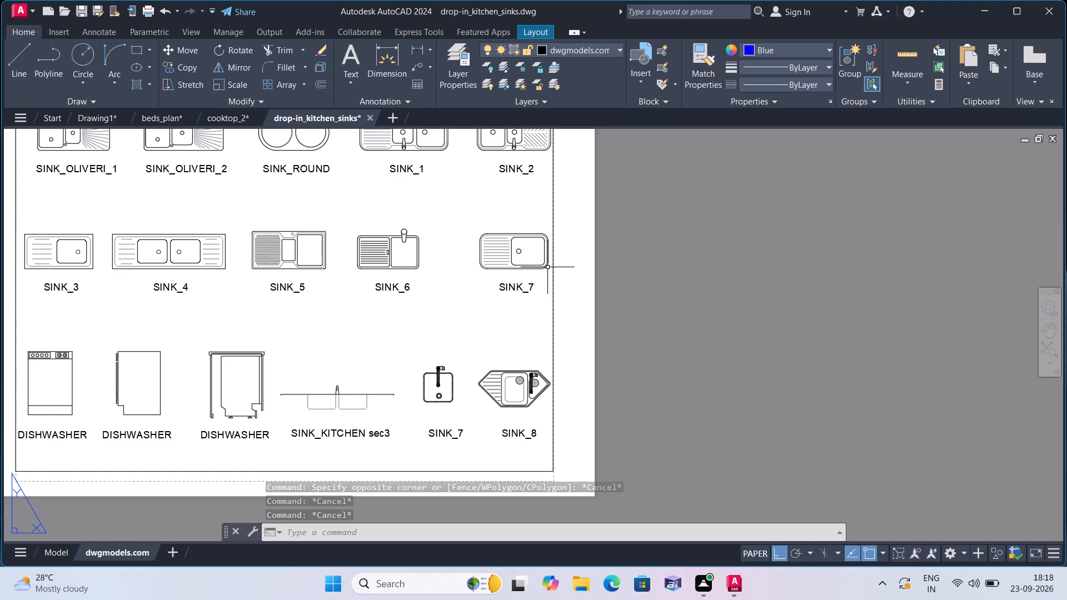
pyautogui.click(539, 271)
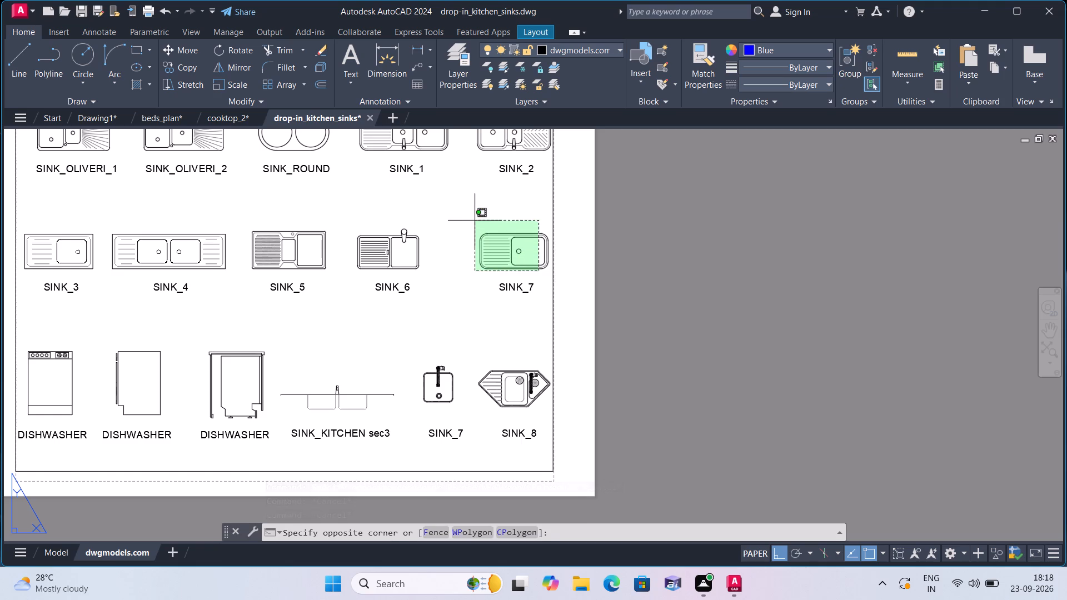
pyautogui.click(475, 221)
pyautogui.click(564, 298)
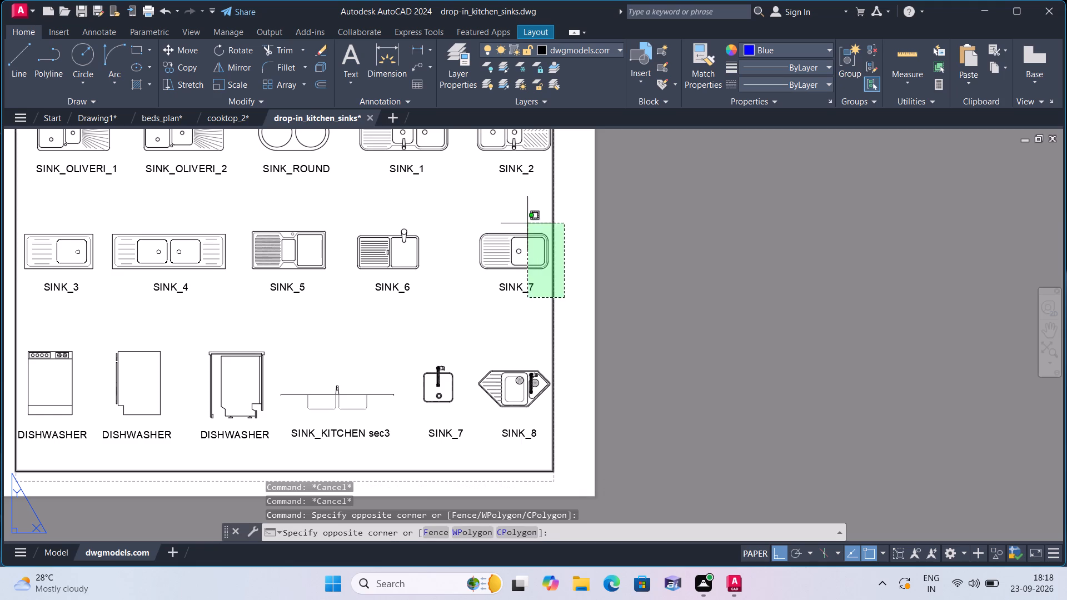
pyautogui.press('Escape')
# Close drop-in_kitchen_sinks.dwg again, saving its changes.
pyautogui.scroll(-2, 636, 283)
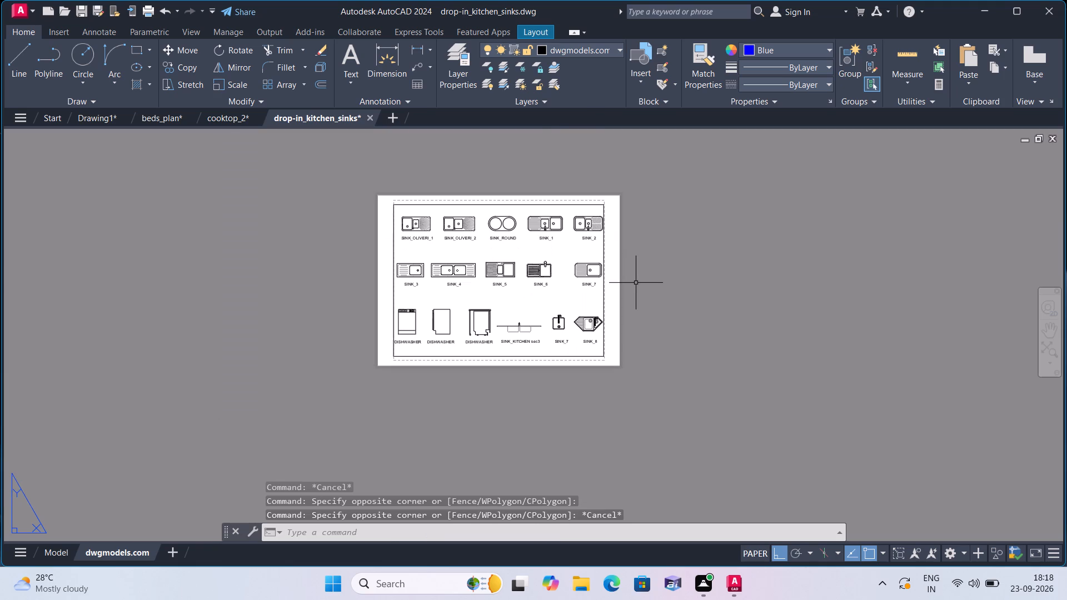
pyautogui.scroll(-2, 493, 223)
pyautogui.scroll(-2, 267, 221)
pyautogui.moveTo(230, 221); pyautogui.dragTo(287, 268, button='middle')
pyautogui.scroll(-2, 264, 251)
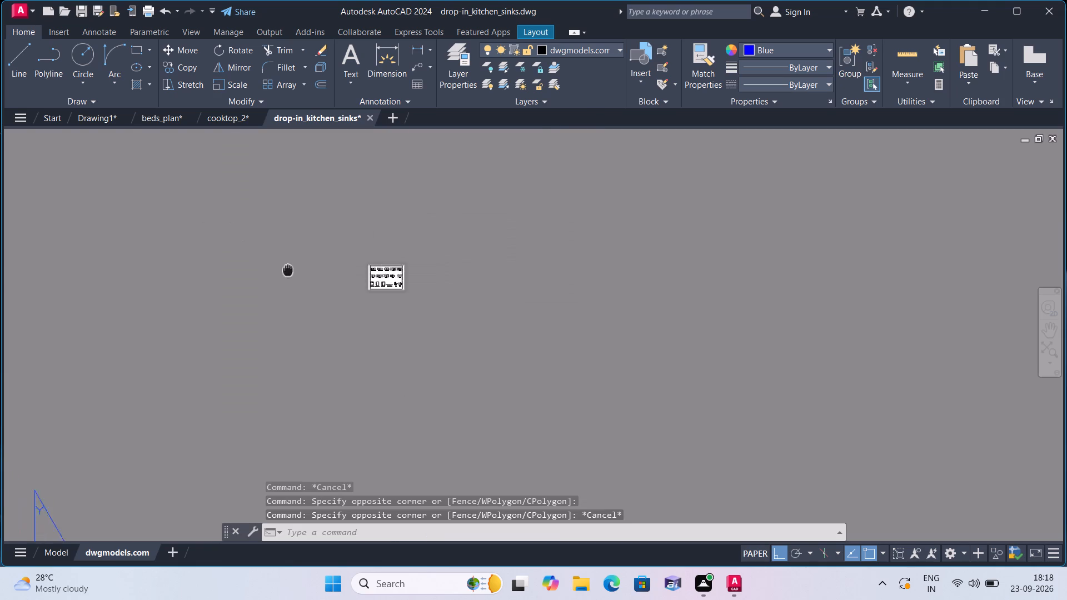
pyautogui.click(374, 118)
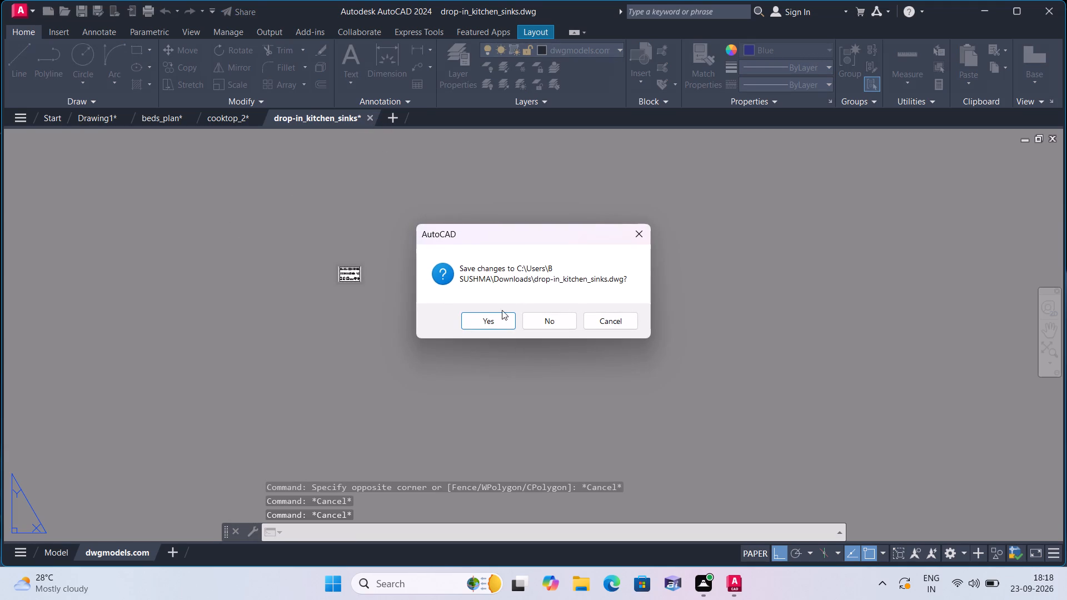
pyautogui.click(497, 317)
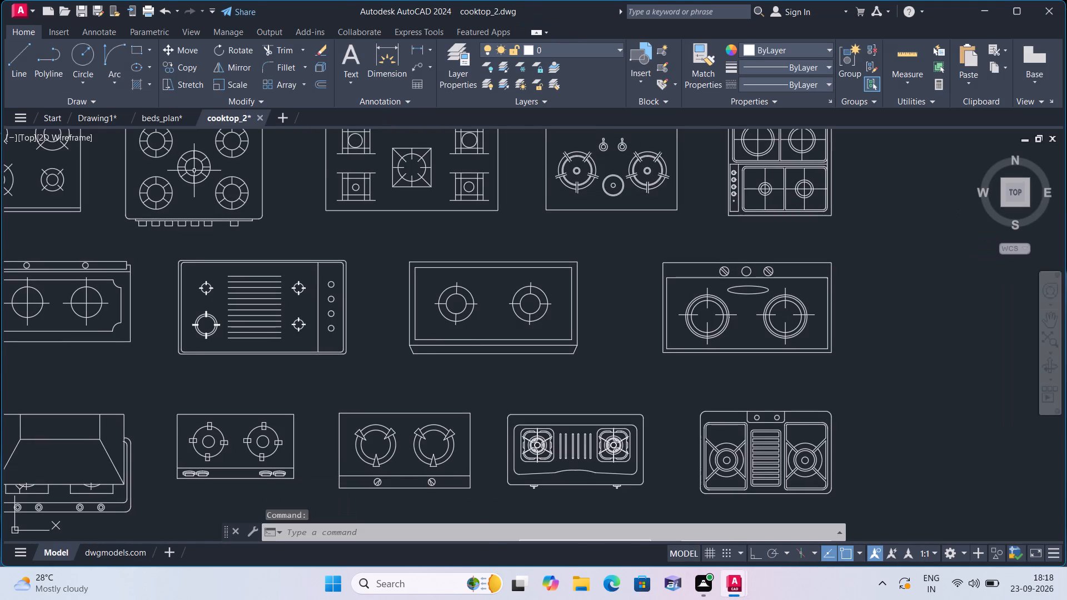
# Open drop-in_kitchen_sinks.dwg once more from the recent documents.
pyautogui.scroll(-1, 194, 171)
pyautogui.click(18, 16)
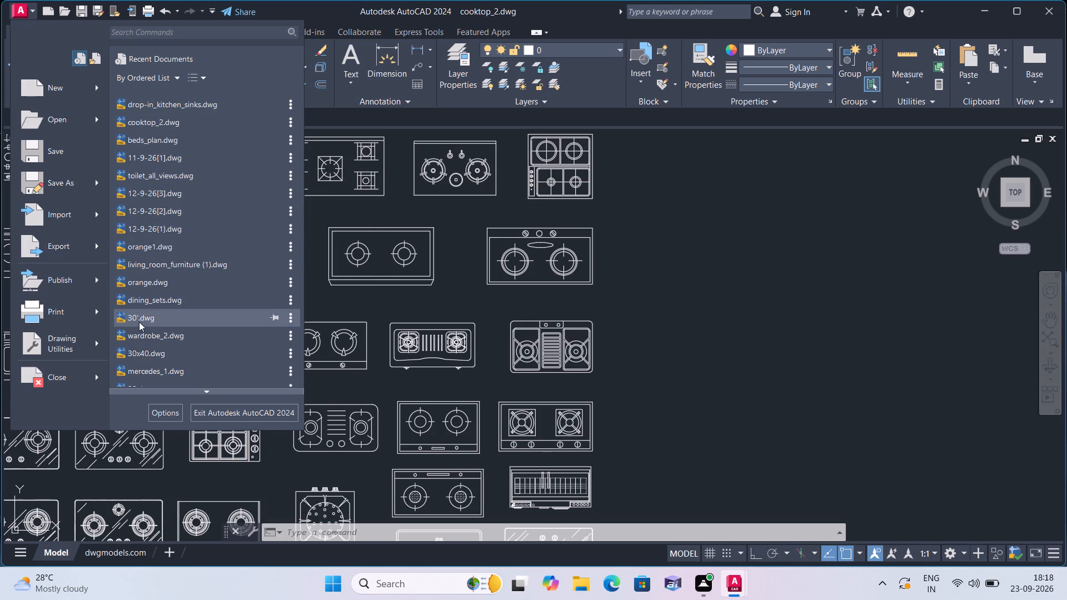
pyautogui.scroll(-5, 140, 326)
pyautogui.scroll(5, 173, 114)
pyautogui.click(176, 111)
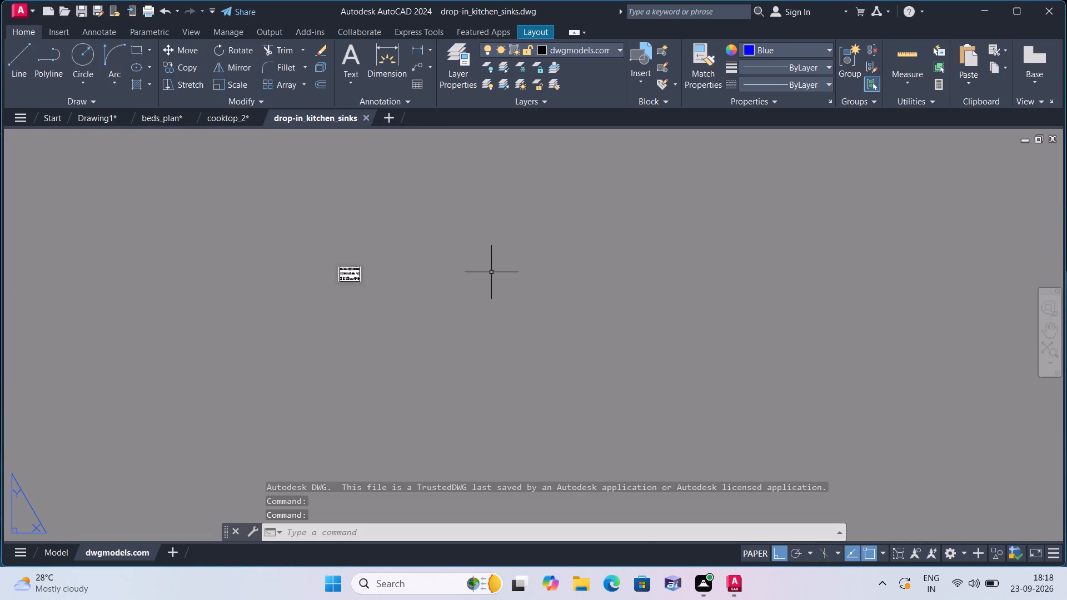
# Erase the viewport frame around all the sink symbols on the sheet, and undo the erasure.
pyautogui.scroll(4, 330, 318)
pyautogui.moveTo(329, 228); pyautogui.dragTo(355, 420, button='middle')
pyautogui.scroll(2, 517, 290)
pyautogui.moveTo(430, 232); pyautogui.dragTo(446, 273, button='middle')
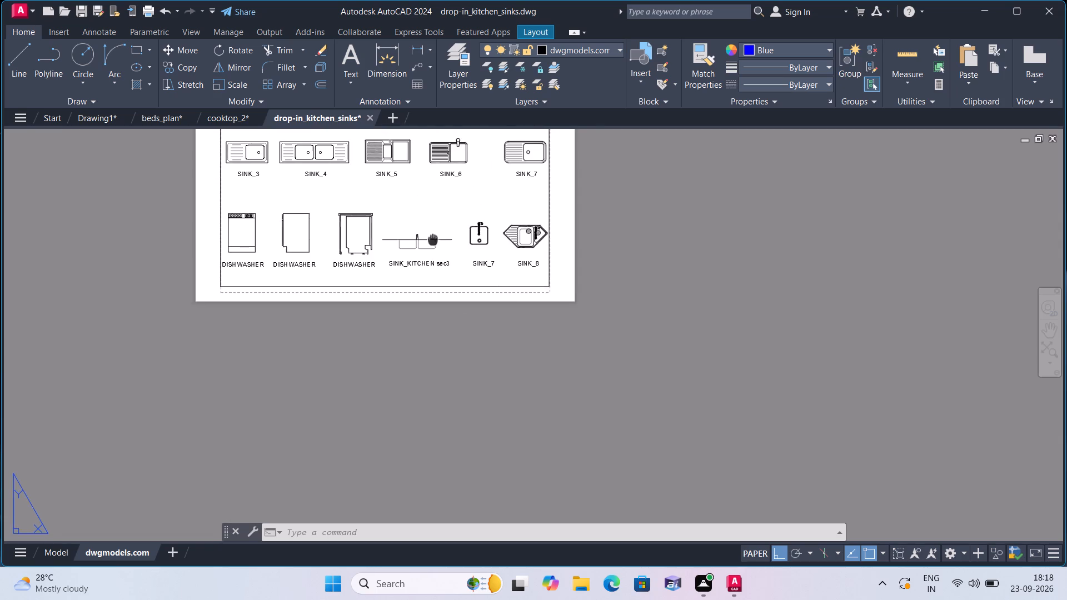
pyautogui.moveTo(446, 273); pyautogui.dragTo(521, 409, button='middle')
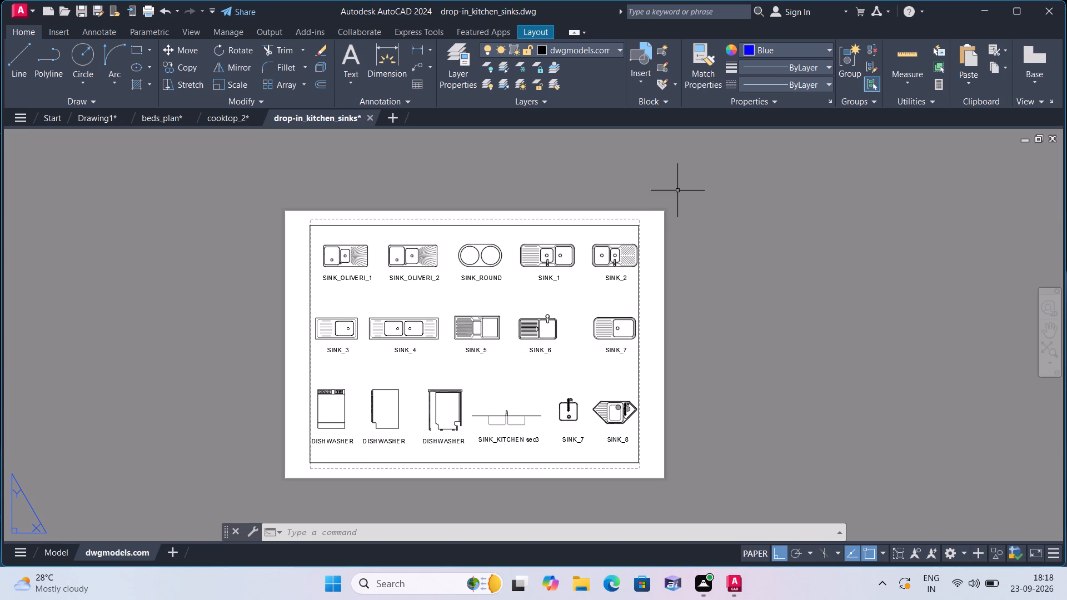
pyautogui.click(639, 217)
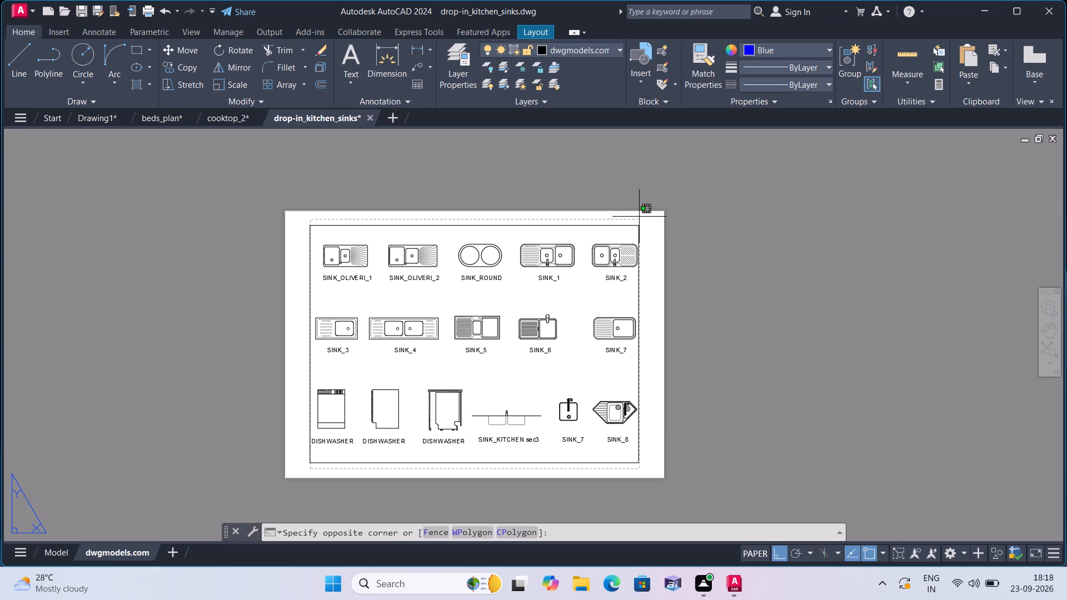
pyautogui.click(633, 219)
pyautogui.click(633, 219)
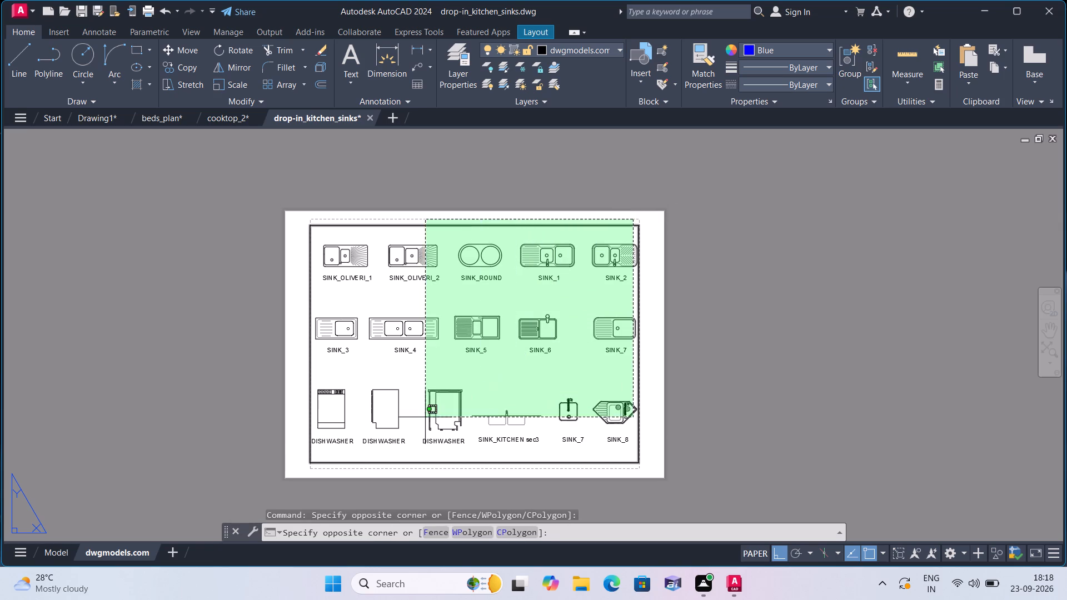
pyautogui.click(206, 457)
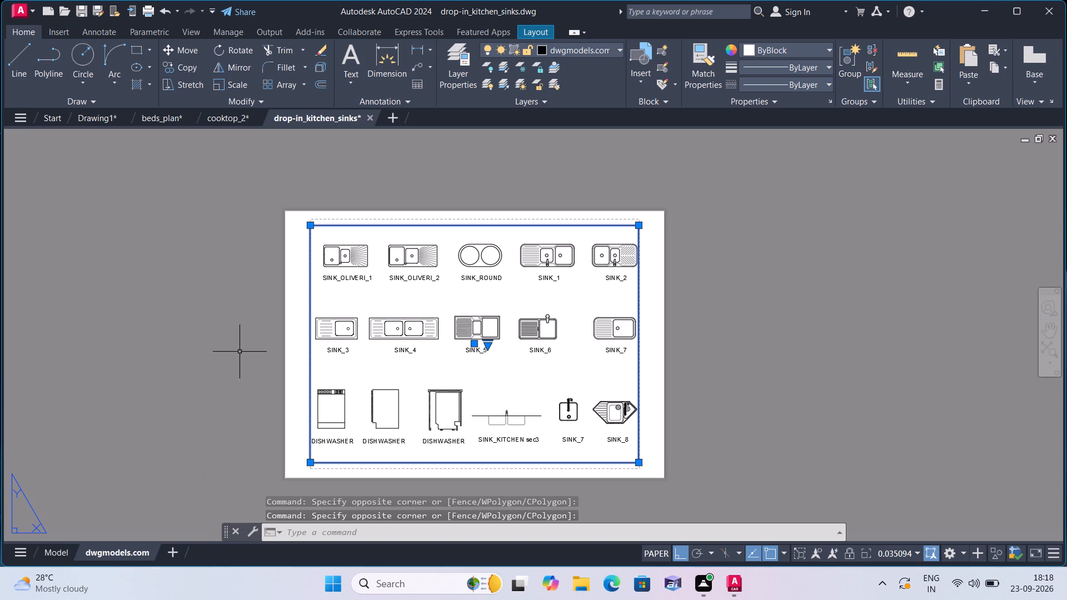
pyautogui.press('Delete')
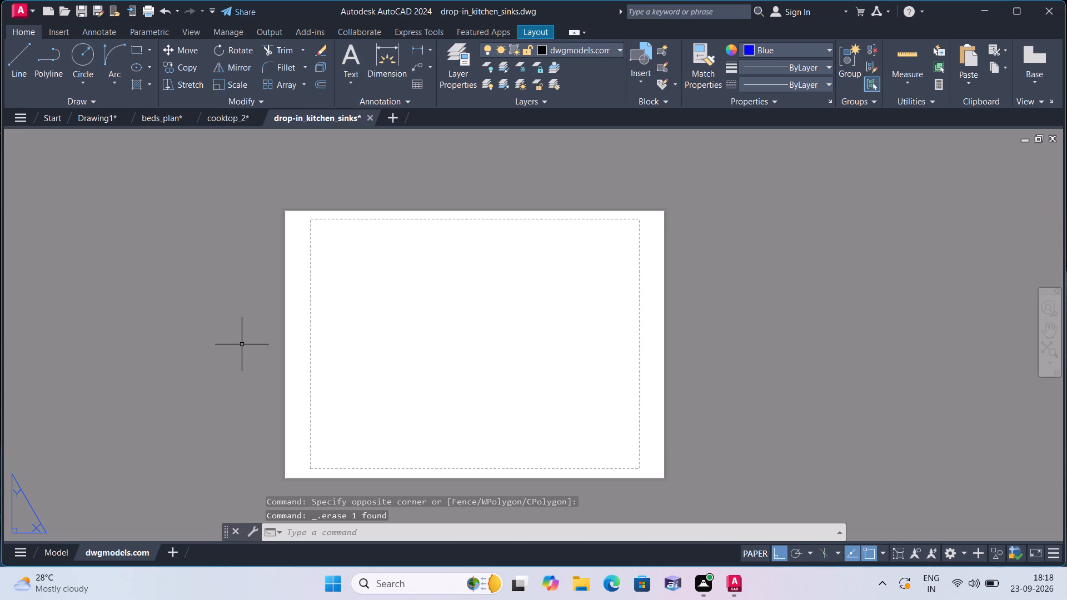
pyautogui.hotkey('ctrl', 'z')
# Set the current object colour to ByBlock with nothing selected on the sheet.
pyautogui.scroll(1, 420, 363)
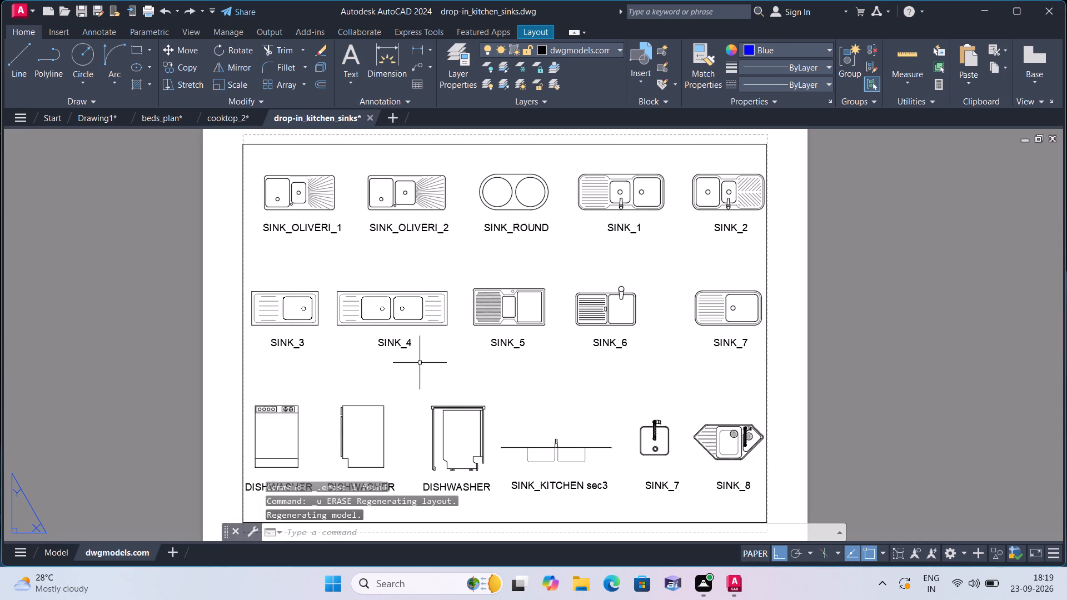
pyautogui.press('Escape')
pyautogui.press('Escape')
pyautogui.press('Escape')
pyautogui.press('Escape')
pyautogui.moveTo(456, 359); pyautogui.dragTo(439, 325, button='middle')
pyautogui.scroll(-1, 443, 347)
pyautogui.press('Escape')
pyautogui.press('Escape')
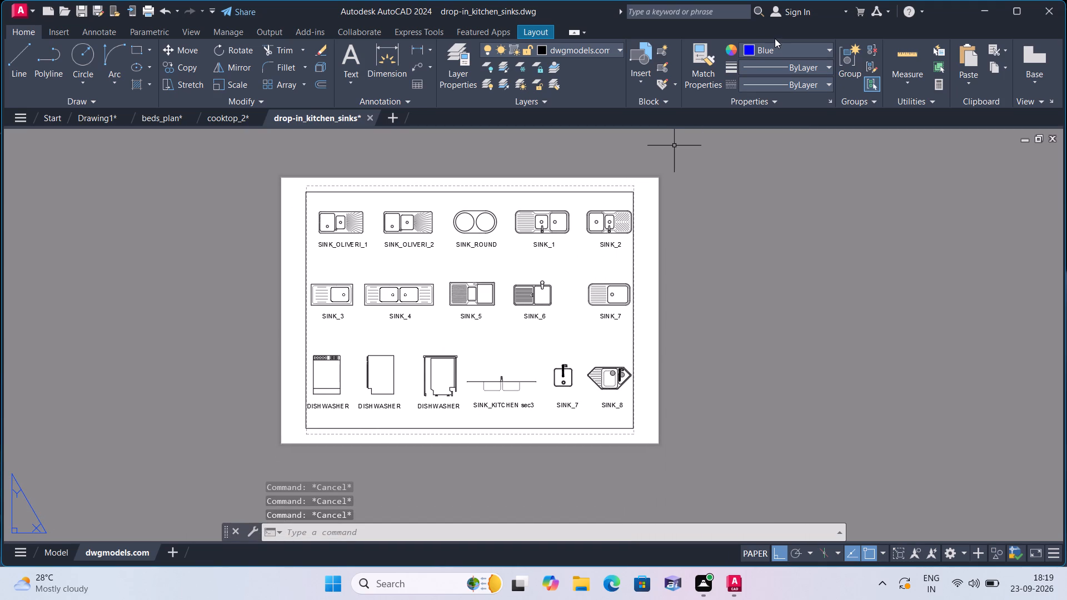
pyautogui.click(790, 48)
pyautogui.click(776, 78)
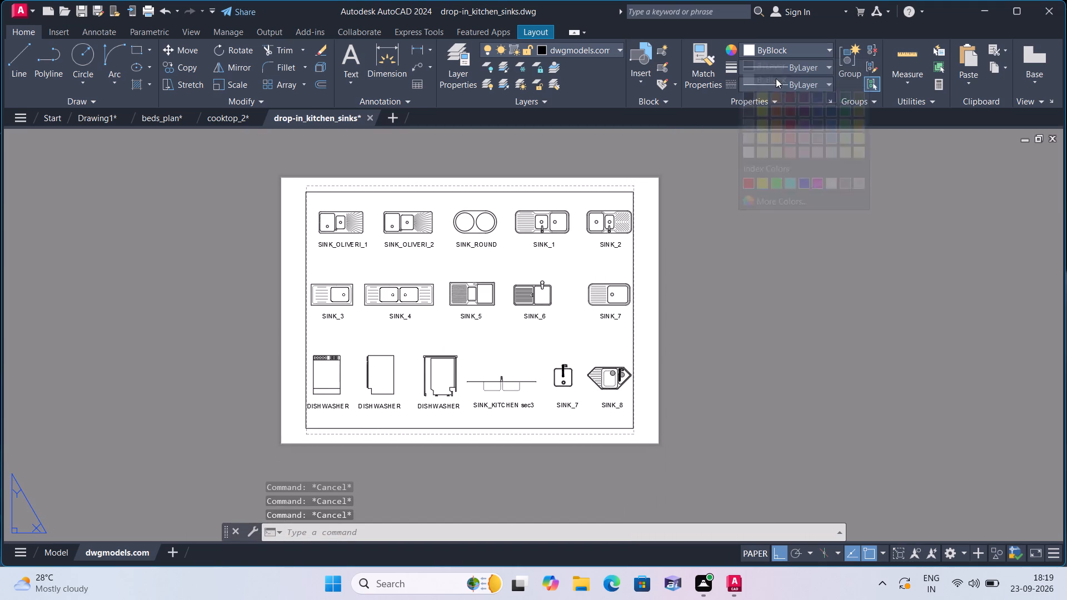
pyautogui.press('Escape')
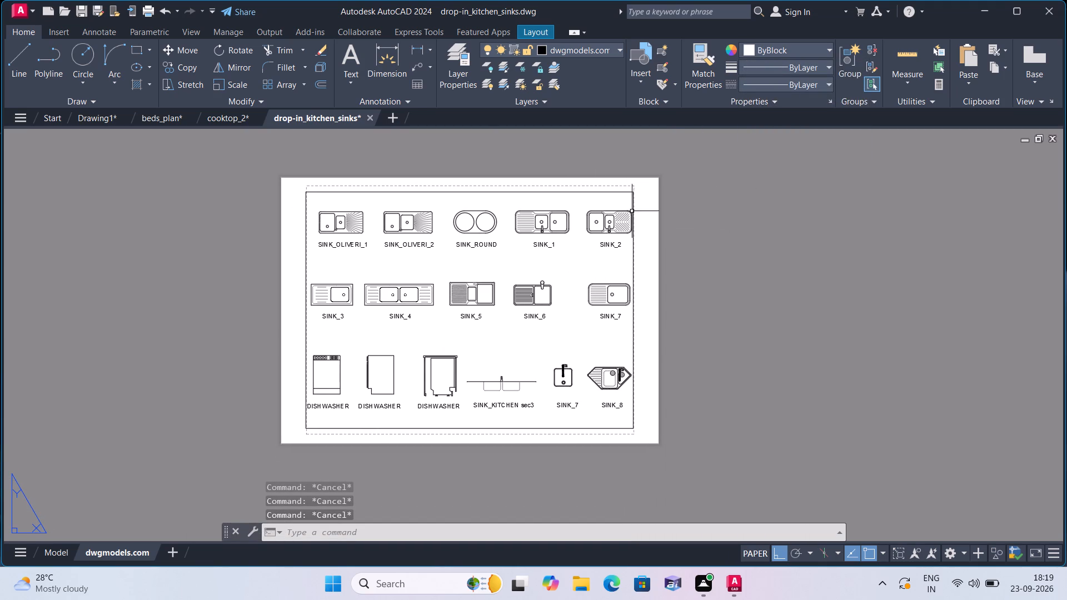
# Close drop-in_kitchen_sinks.dwg without saving its changes.
pyautogui.click(373, 115)
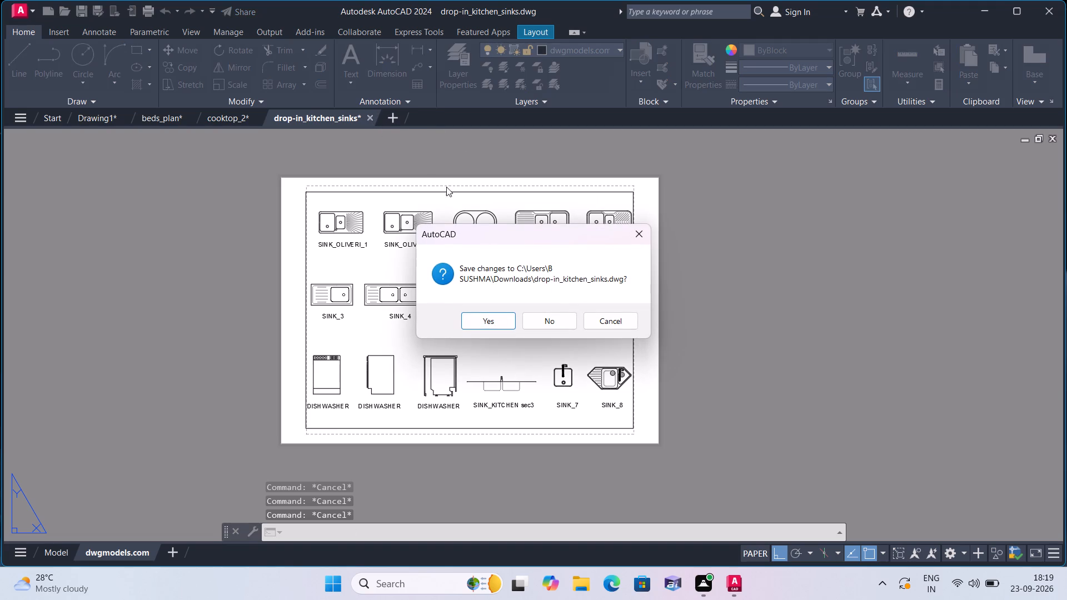
pyautogui.click(545, 322)
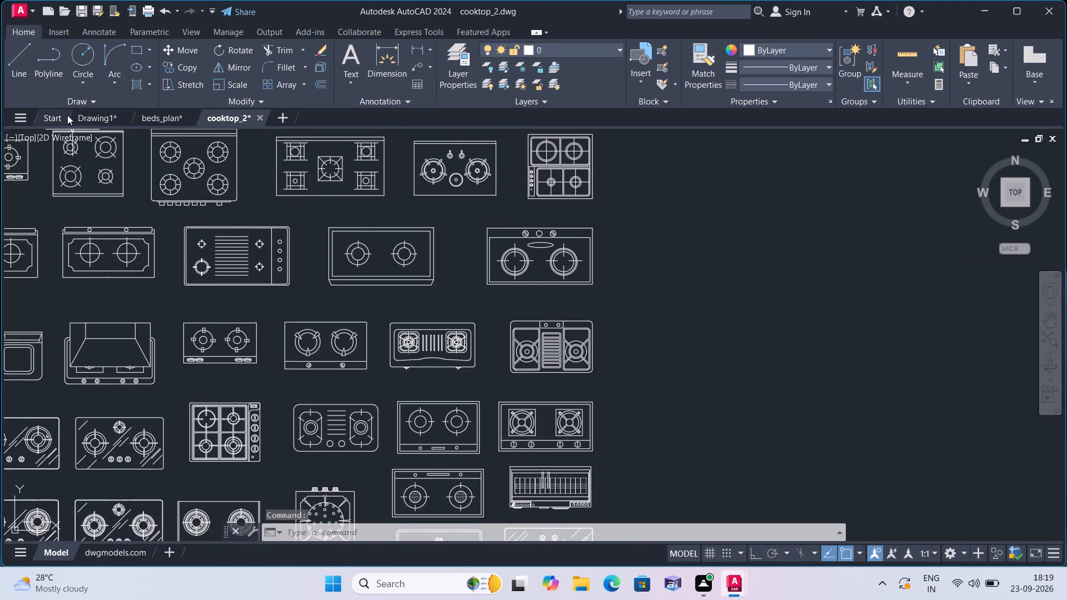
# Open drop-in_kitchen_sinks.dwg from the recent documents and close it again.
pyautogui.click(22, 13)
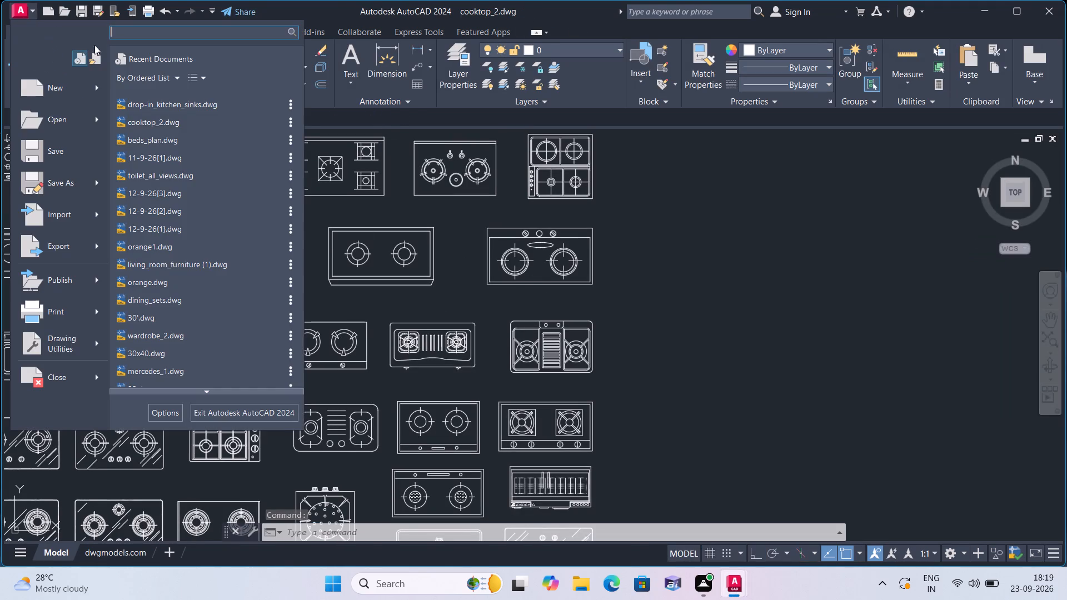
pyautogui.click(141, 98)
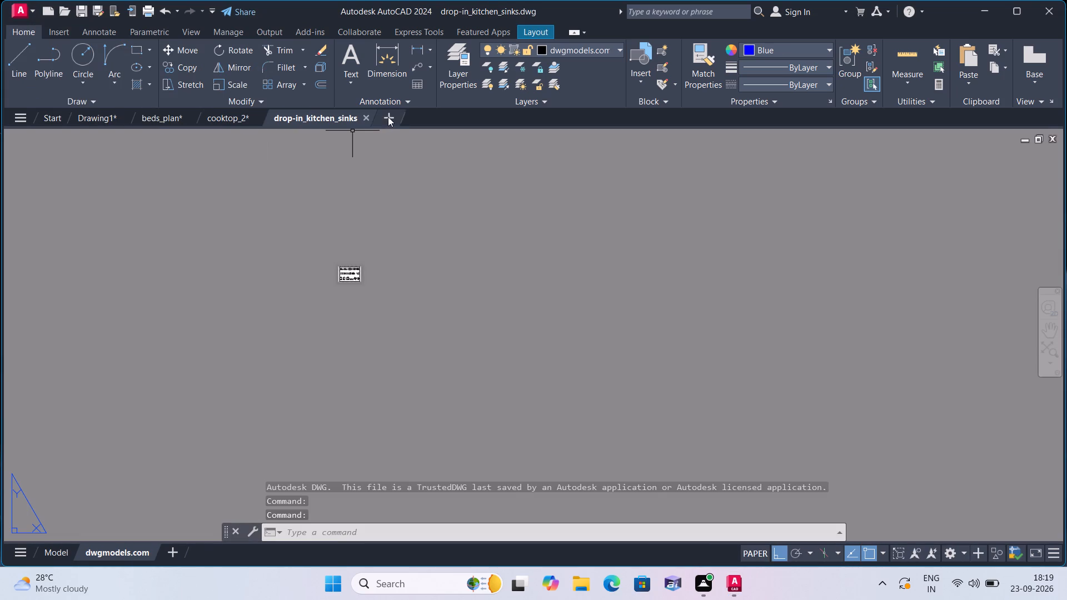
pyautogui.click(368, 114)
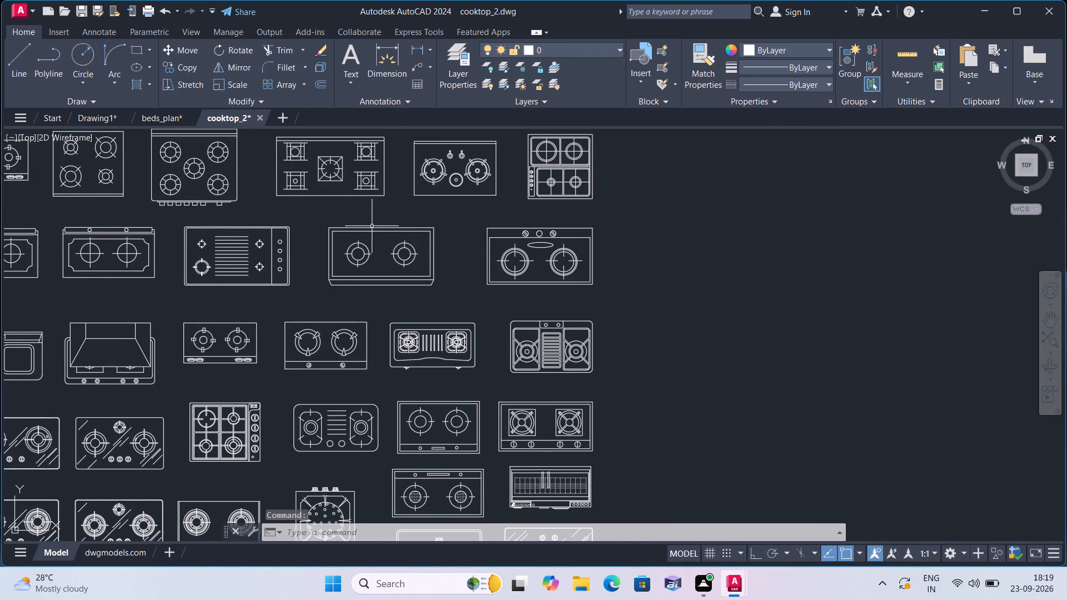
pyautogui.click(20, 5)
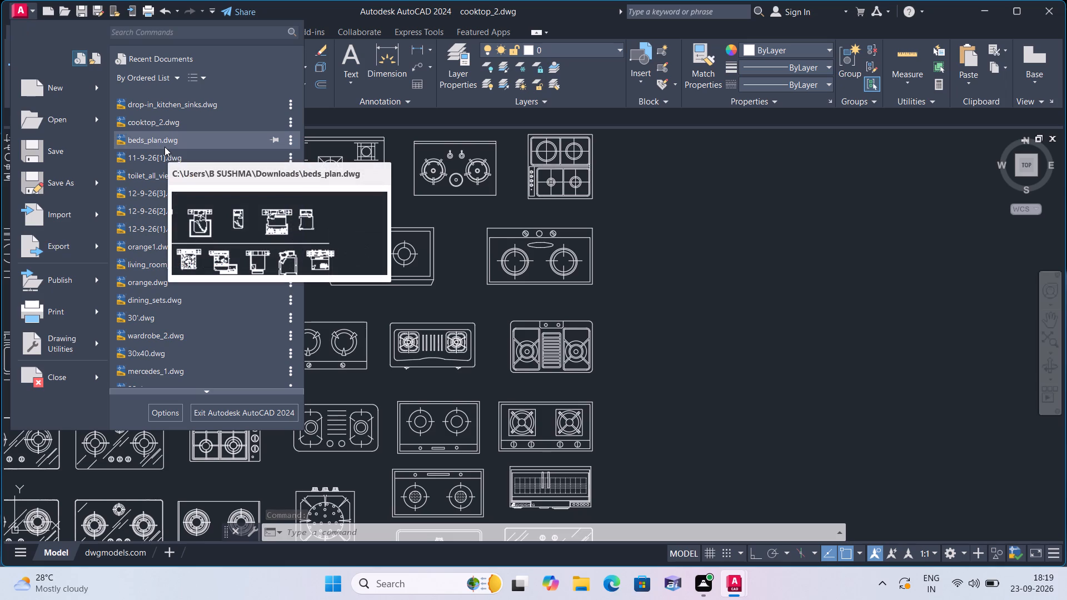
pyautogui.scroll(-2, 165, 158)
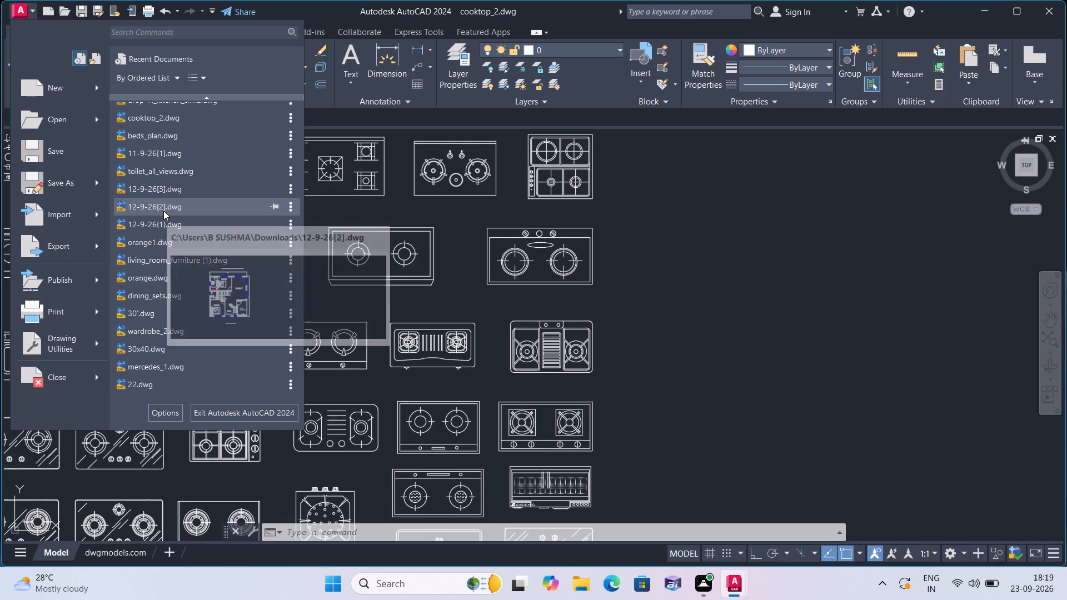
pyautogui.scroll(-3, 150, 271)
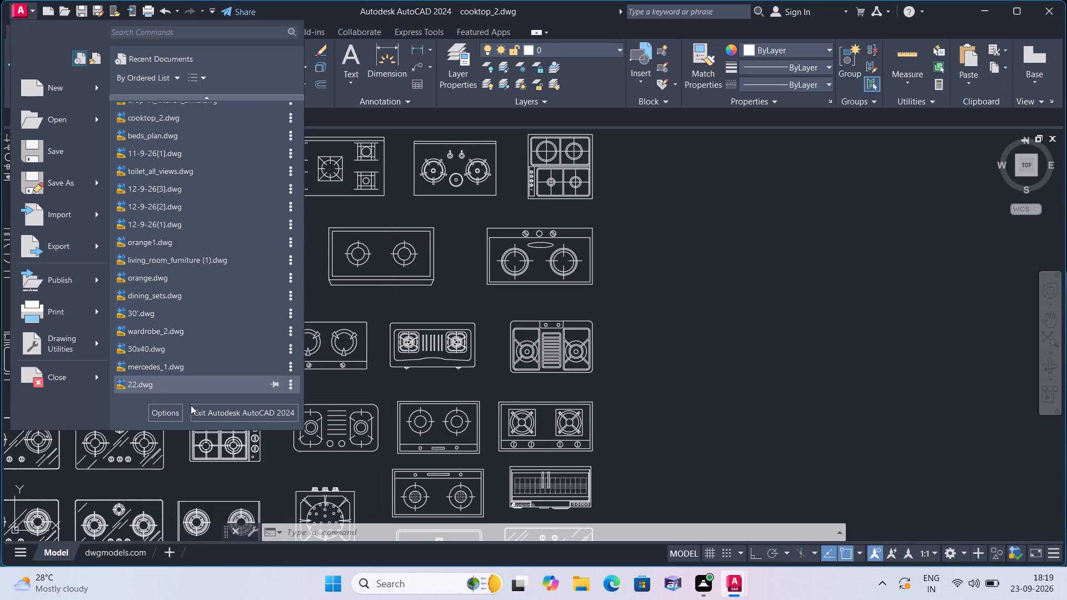
# Switch to File Explorer and open the drop-in_kitchen_sinks DWG file from the Downloads folder.
pyautogui.click(580, 584)
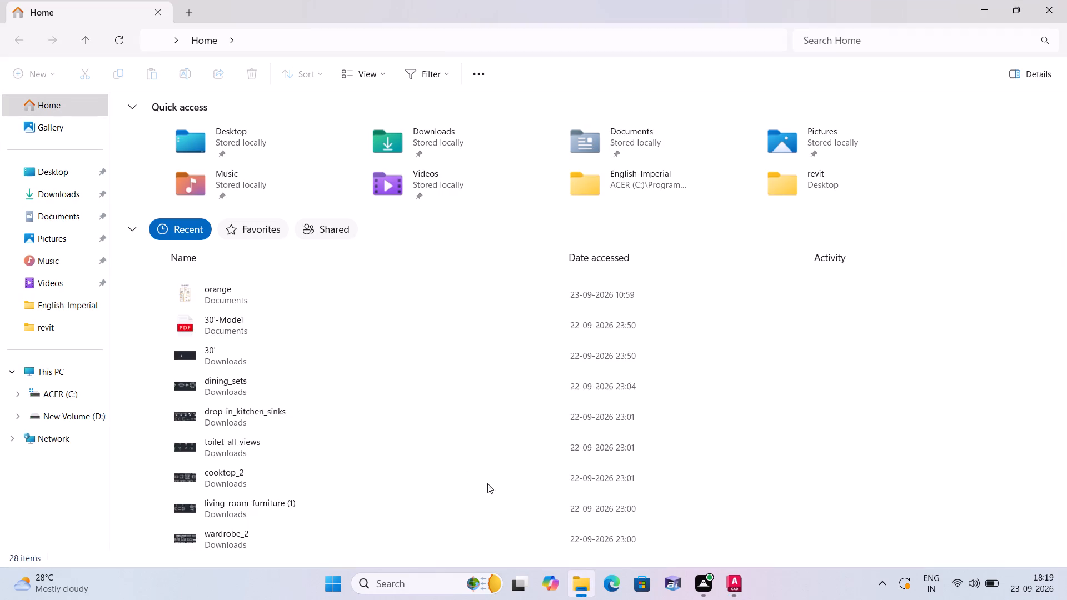
pyautogui.click(73, 197)
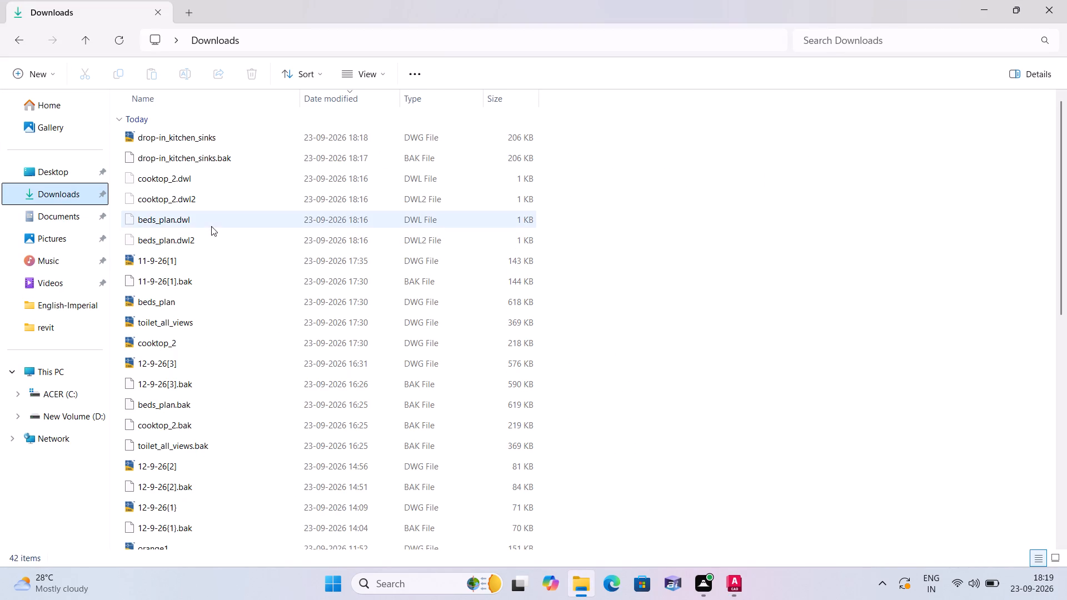
pyautogui.scroll(-1, 215, 350)
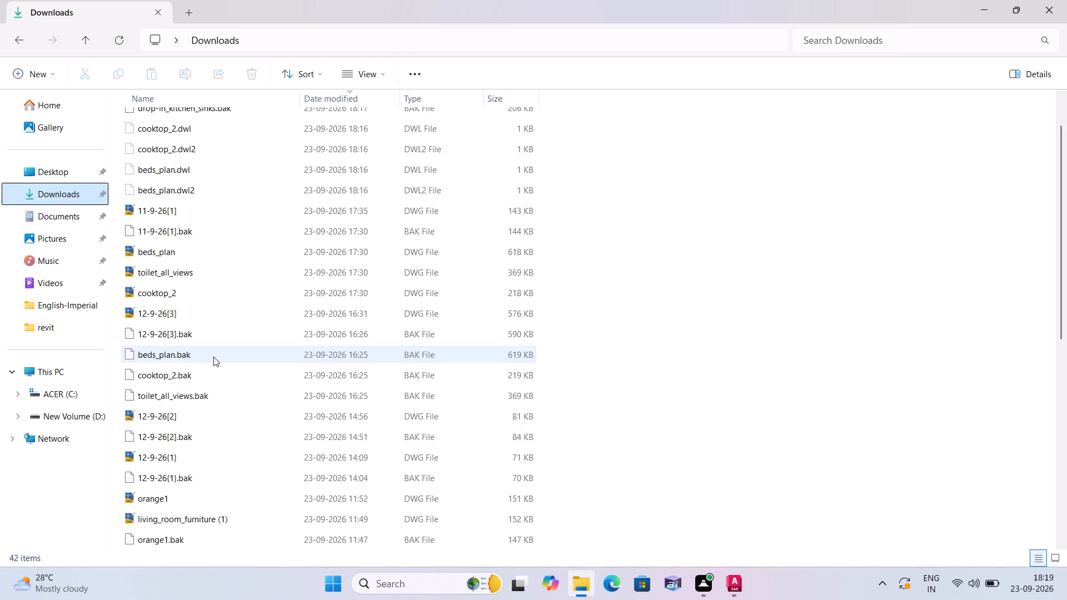
pyautogui.scroll(-5, 213, 357)
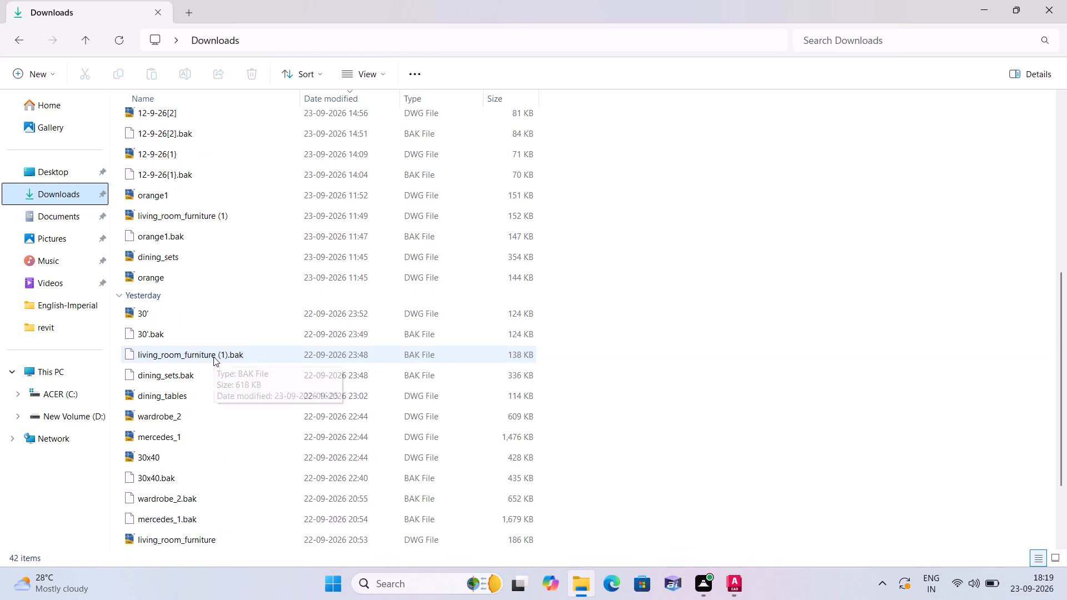
pyautogui.scroll(-1, 213, 357)
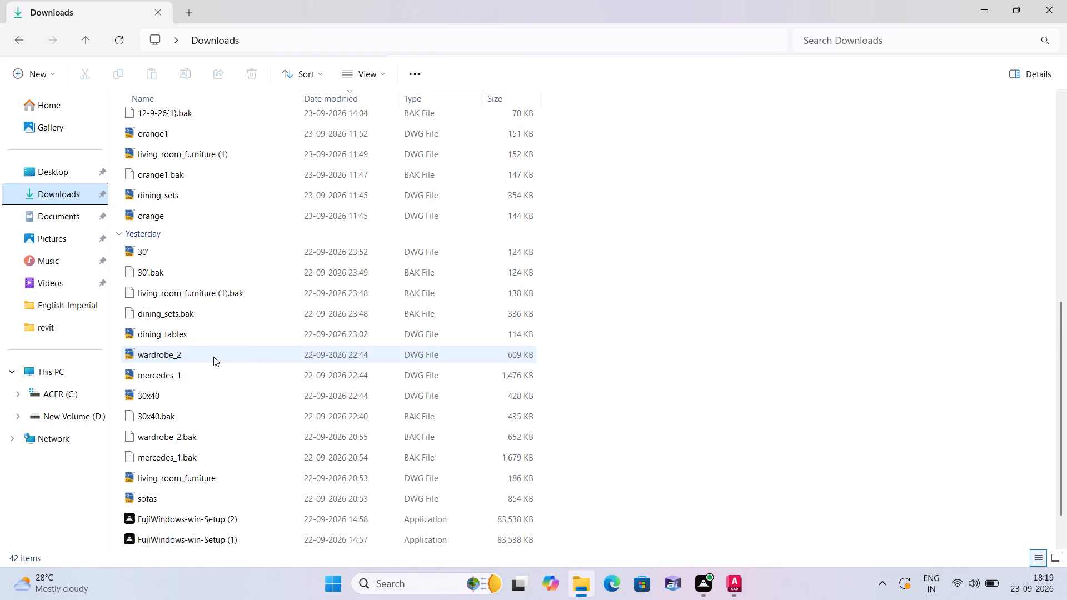
pyautogui.scroll(-1, 213, 357)
pyautogui.scroll(2, 213, 357)
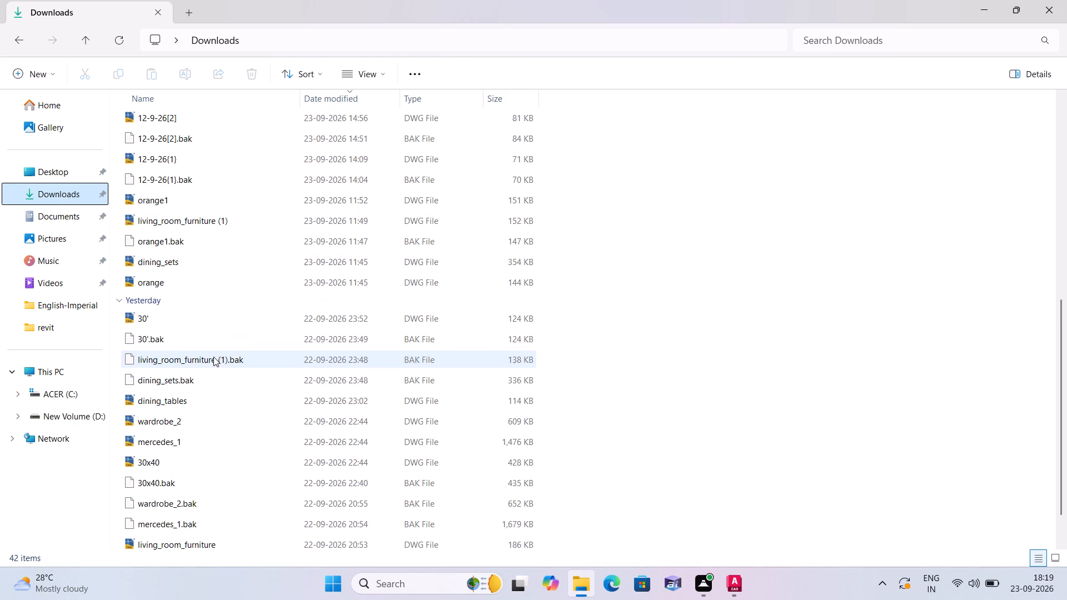
pyautogui.scroll(2, 213, 357)
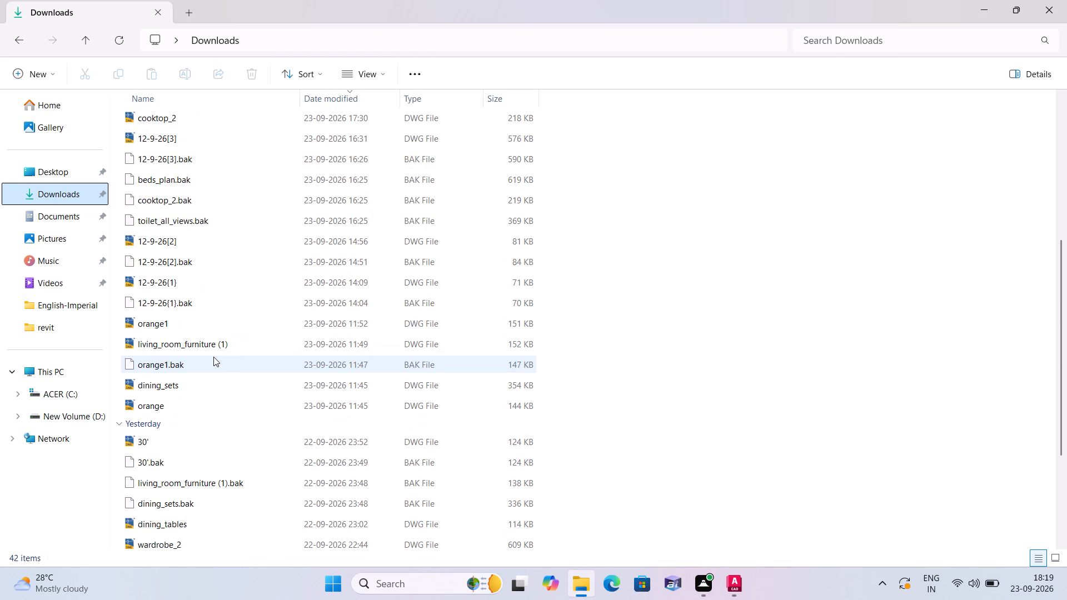
pyautogui.scroll(1, 213, 357)
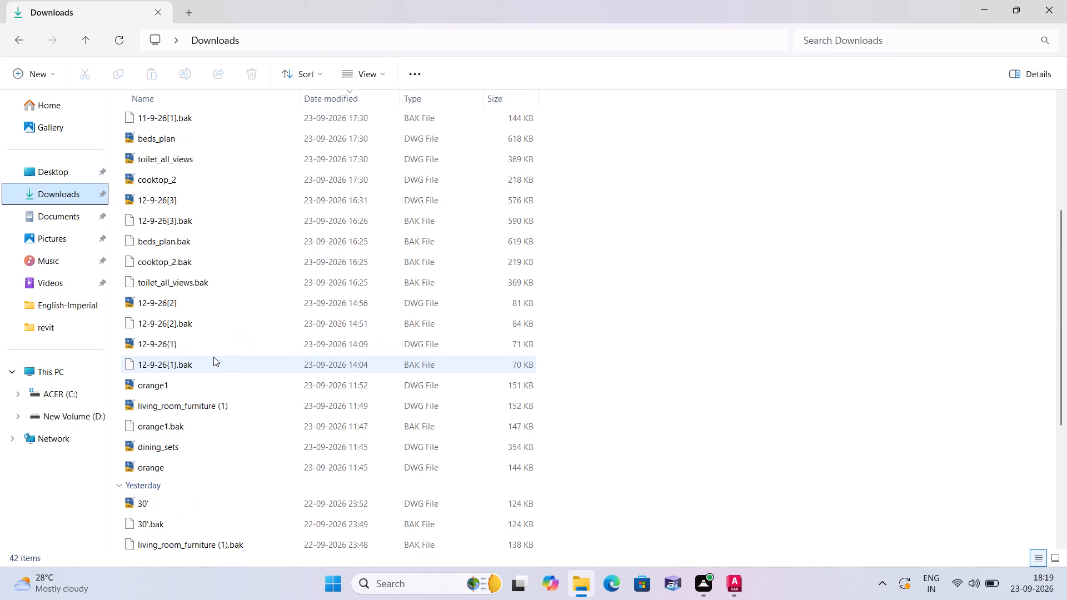
pyautogui.scroll(2, 213, 357)
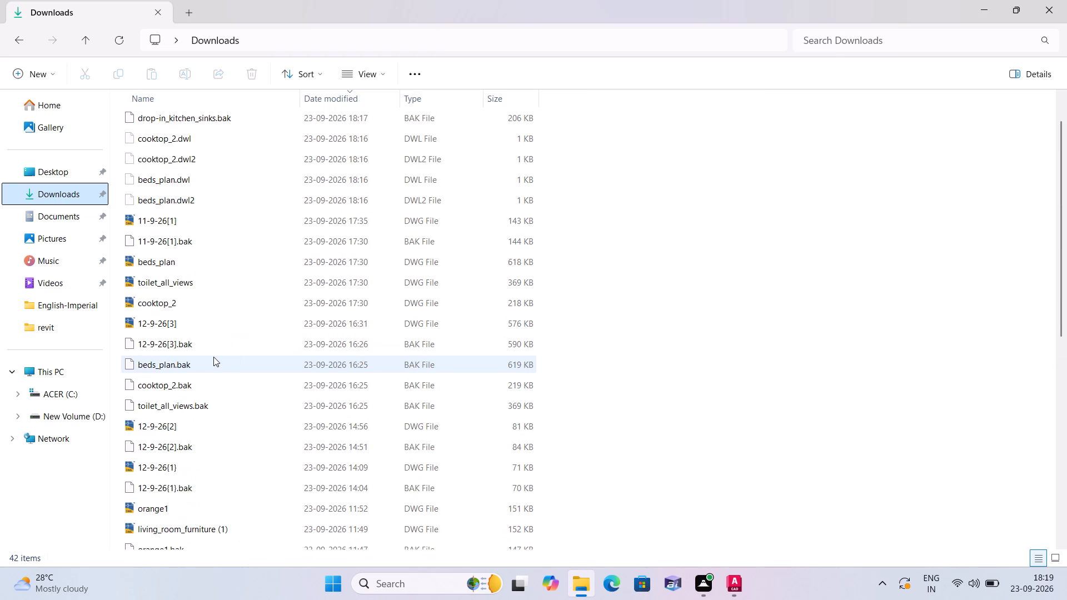
pyautogui.scroll(2, 213, 357)
pyautogui.click(181, 137)
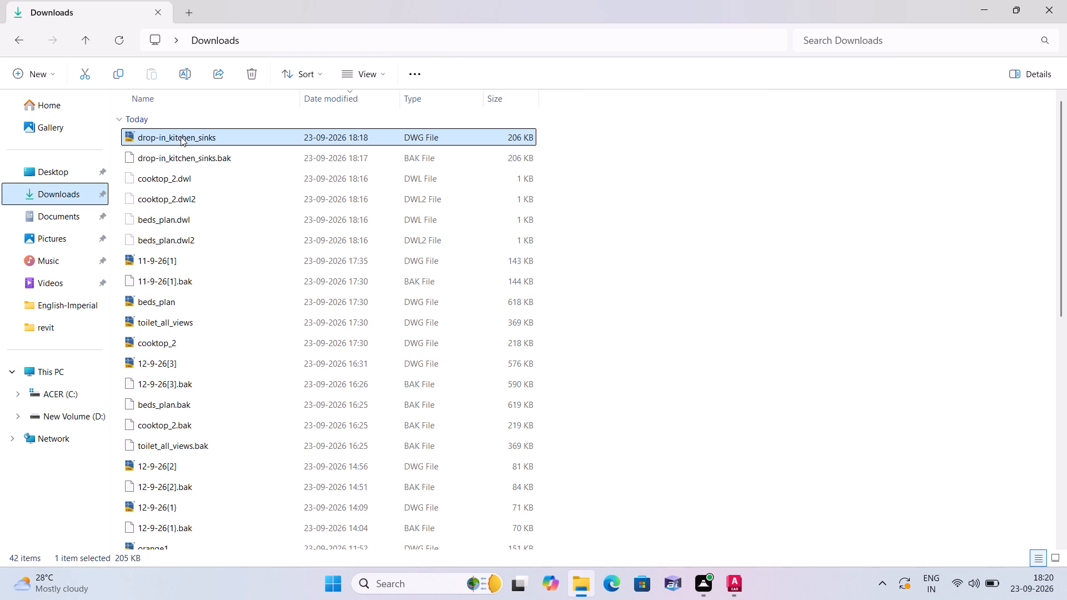
pyautogui.rightClick(181, 137)
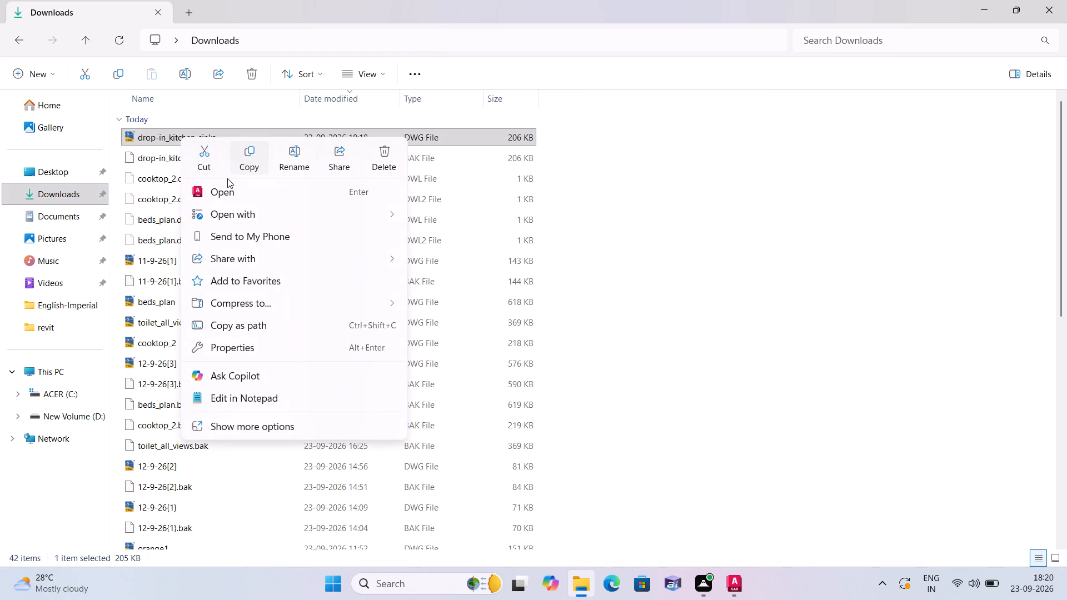
pyautogui.click(217, 186)
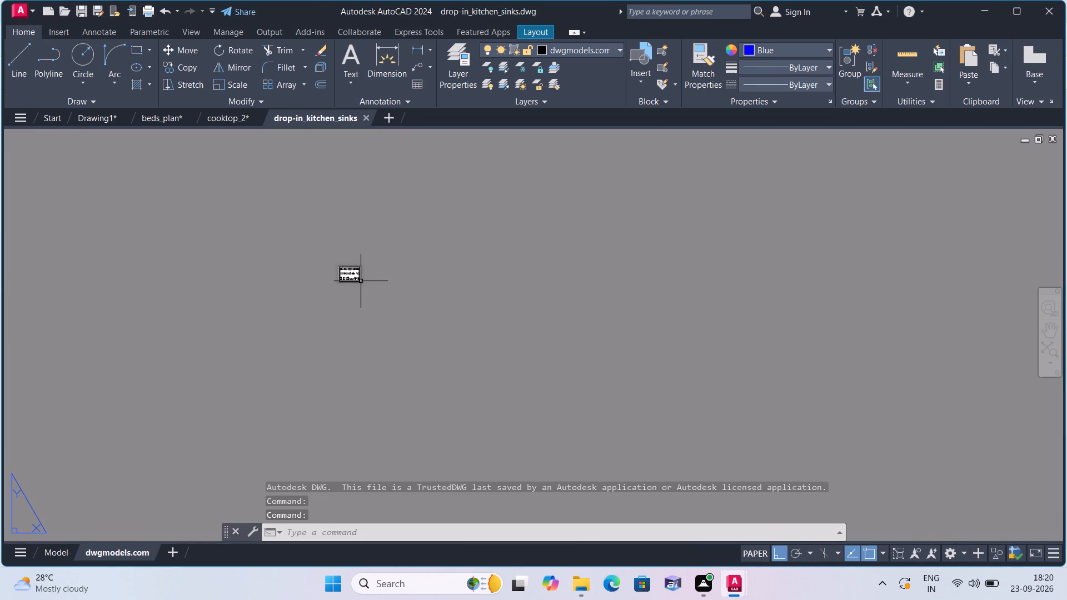
# Try to select the single-bowl SINK_7 symbol in the middle row of the sheet and copy it to the clipboard.
pyautogui.scroll(4, 361, 281)
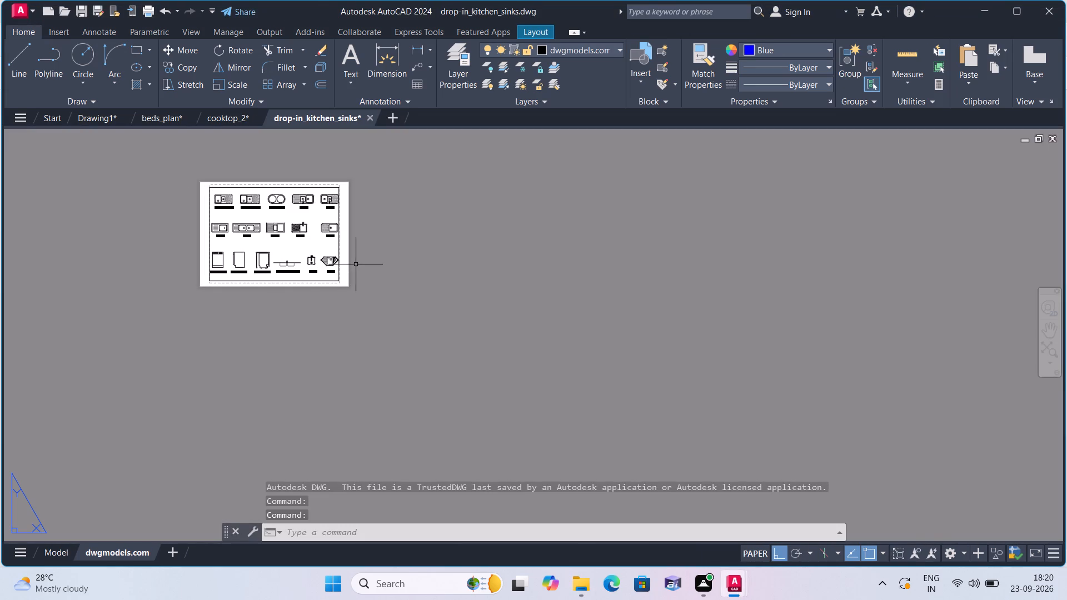
pyautogui.scroll(2, 267, 211)
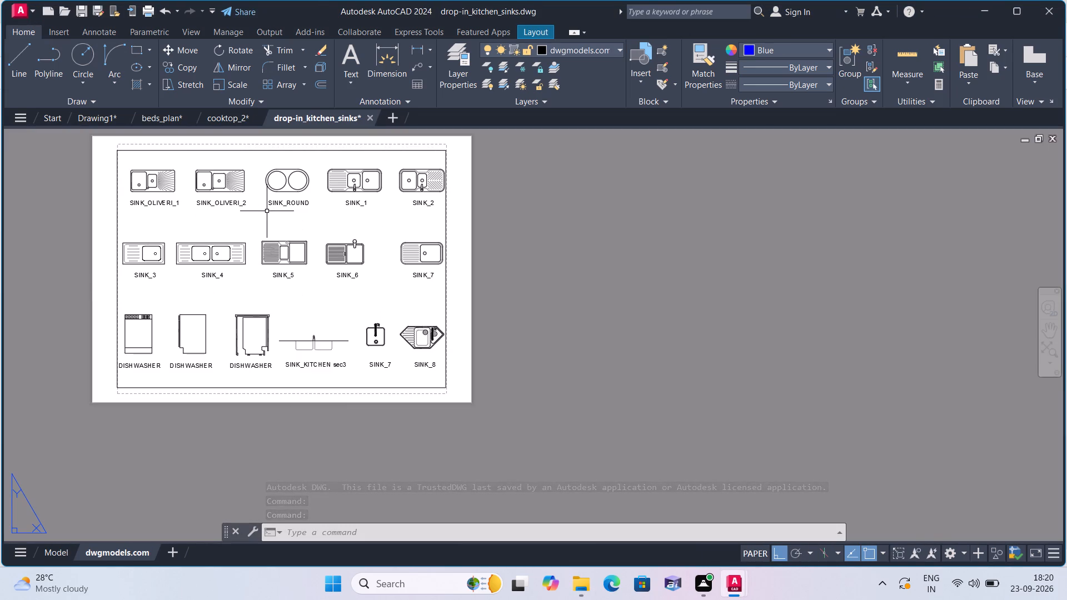
pyautogui.moveTo(267, 211); pyautogui.dragTo(305, 283, button='middle')
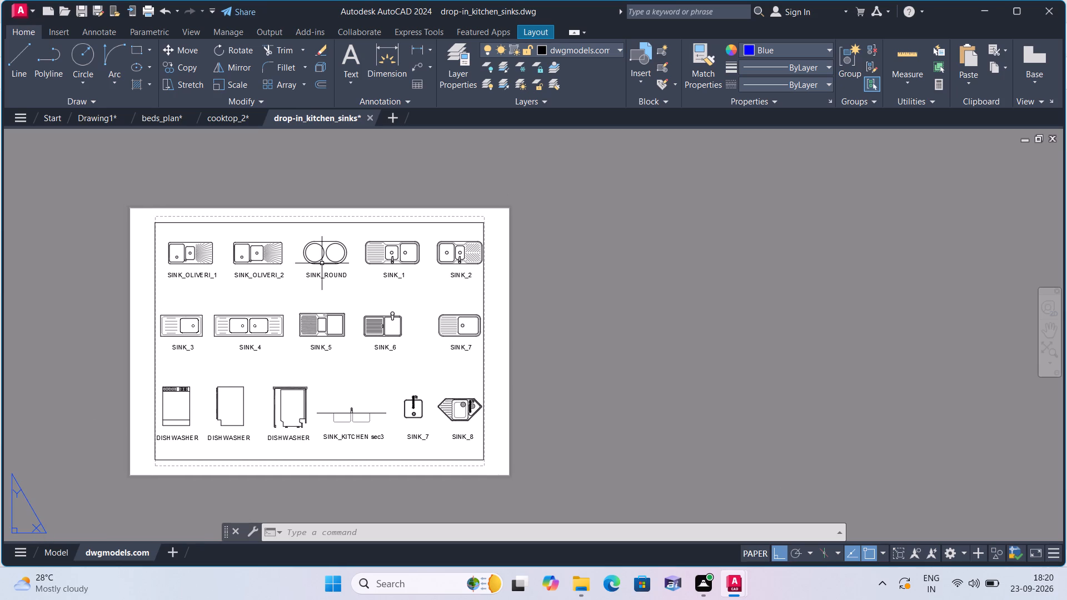
pyautogui.scroll(1, 321, 256)
pyautogui.scroll(1, 483, 395)
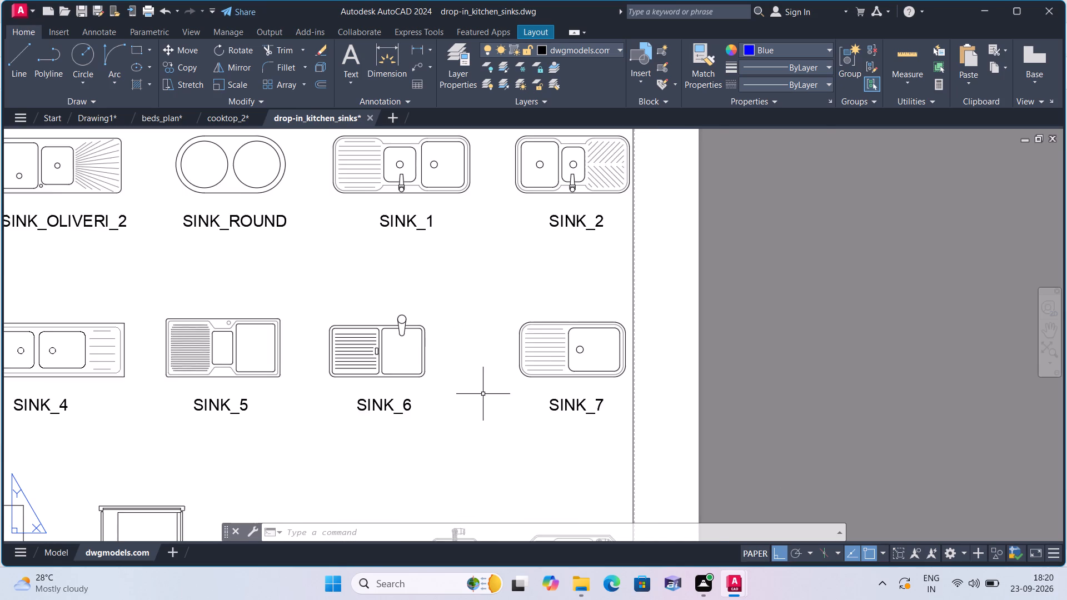
pyautogui.scroll(1, 483, 394)
pyautogui.click(723, 395)
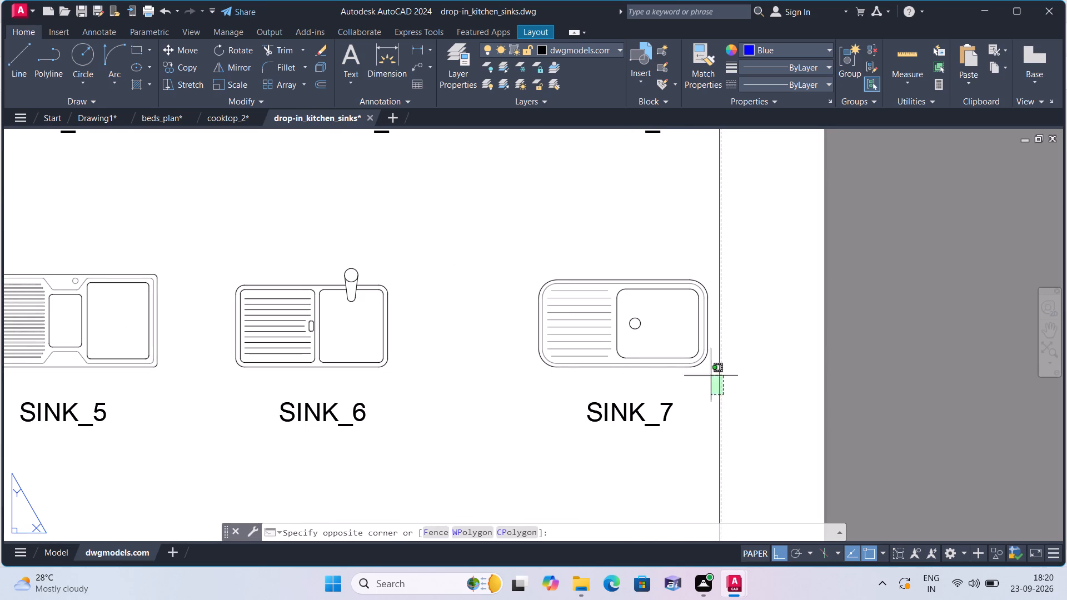
pyautogui.click(507, 240)
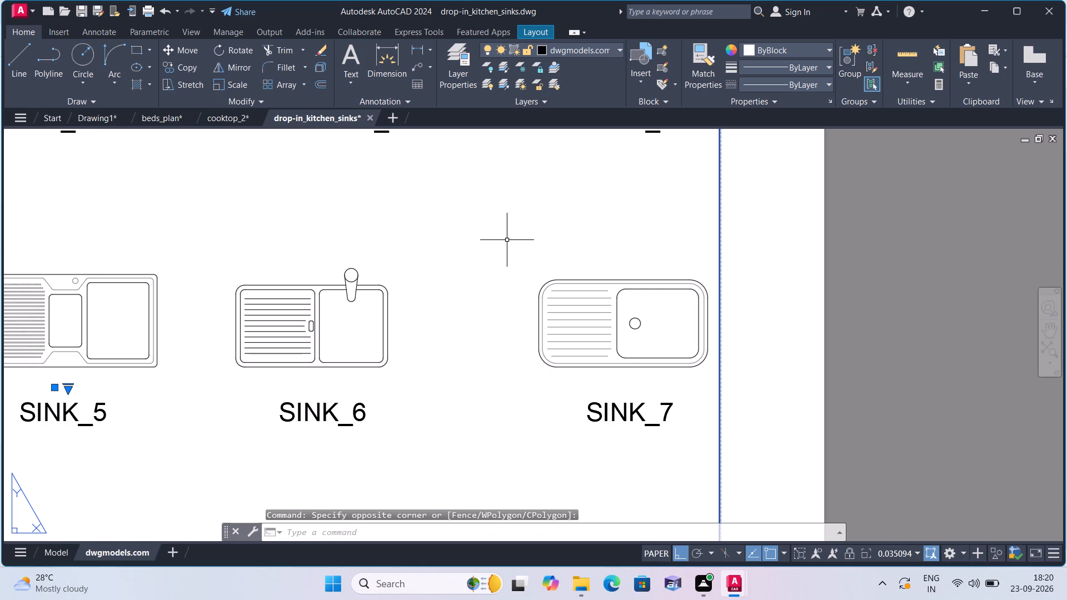
pyautogui.click(467, 251)
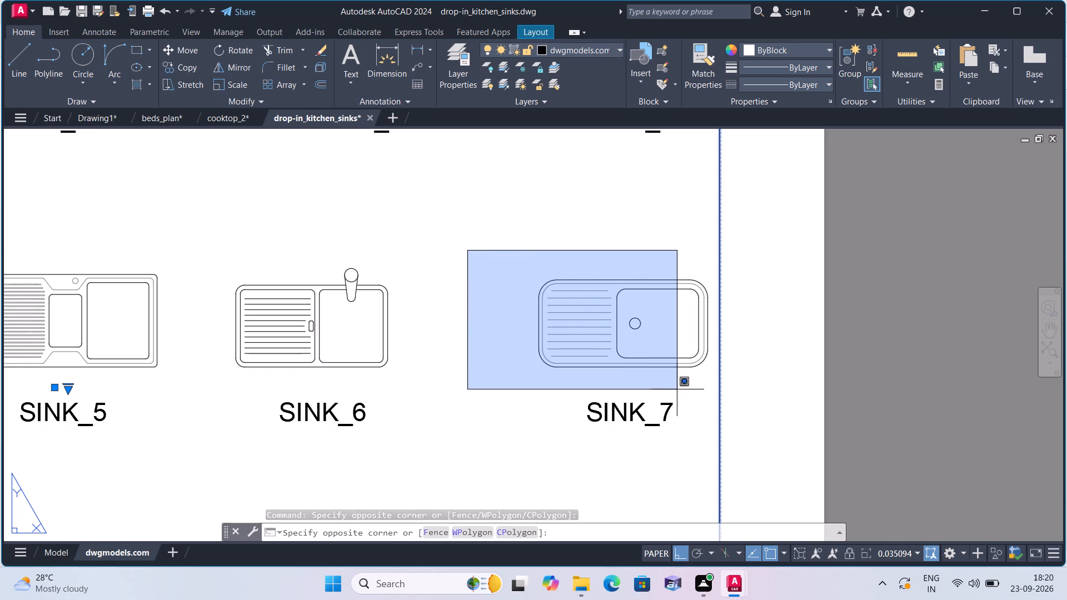
pyautogui.click(714, 377)
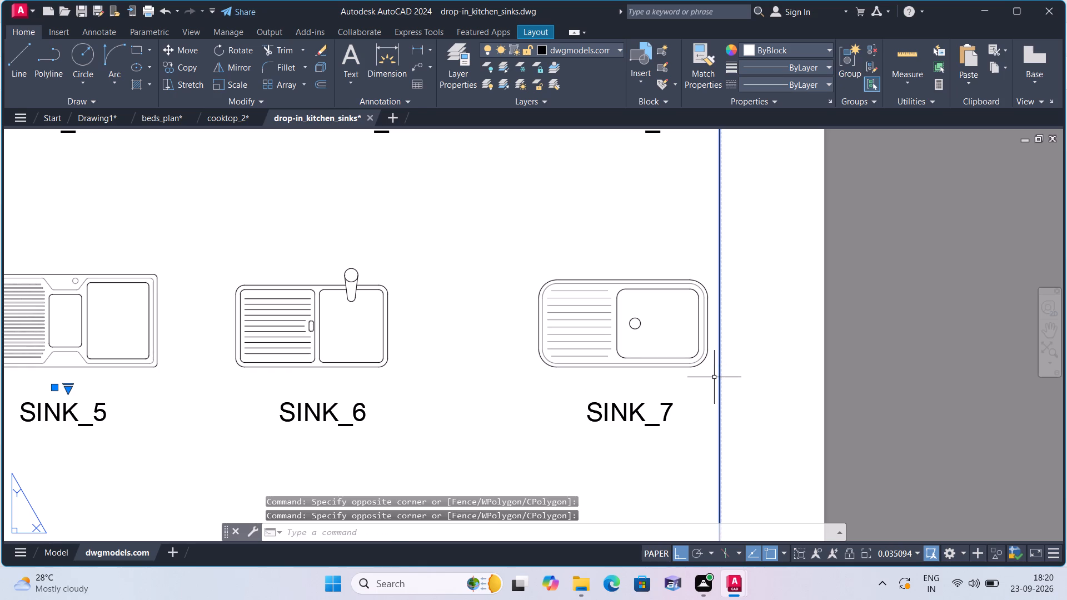
pyautogui.hotkey('ctrl', 'c')
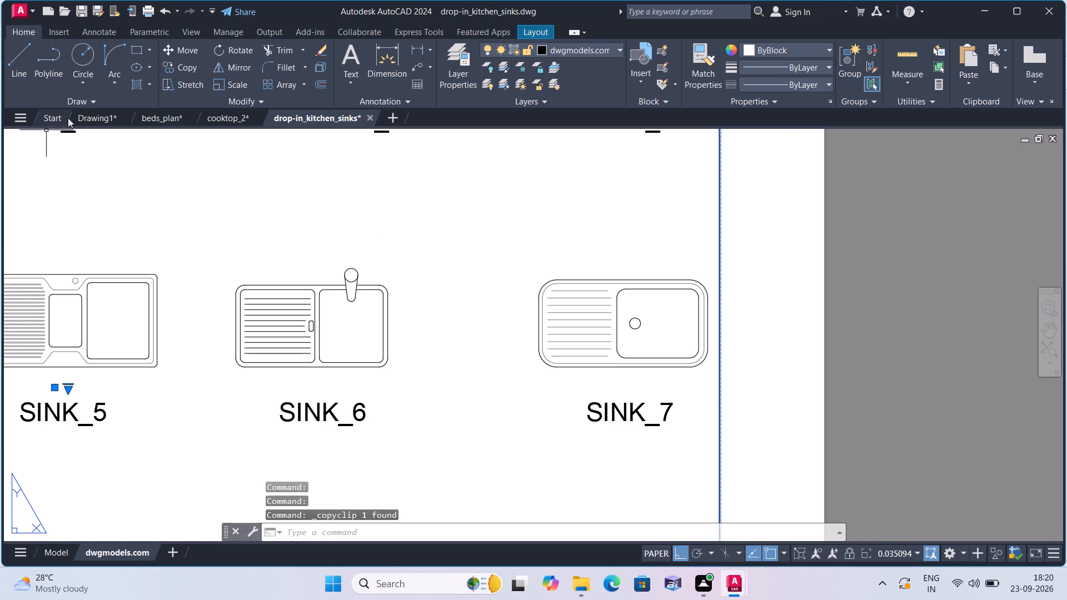
# Paste the copied object into Drawing1, in the empty area between and below the cooktop symbol and the floor plan.
pyautogui.click(83, 117)
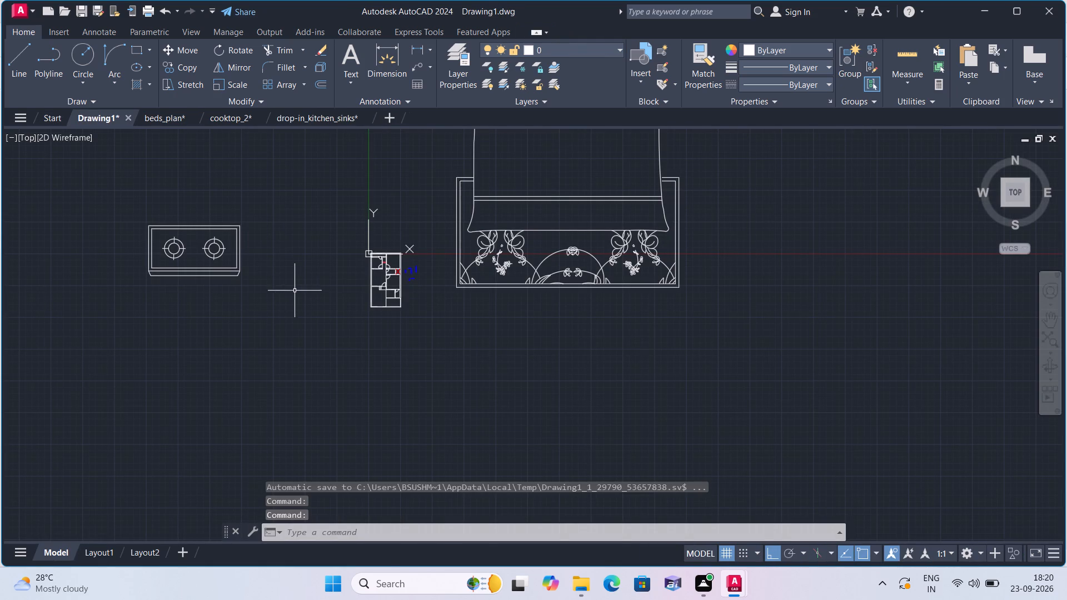
pyautogui.hotkey('ctrl', 'v')
pyautogui.keyDown('ctrl'); pyautogui.click(246, 344); pyautogui.keyUp('ctrl')
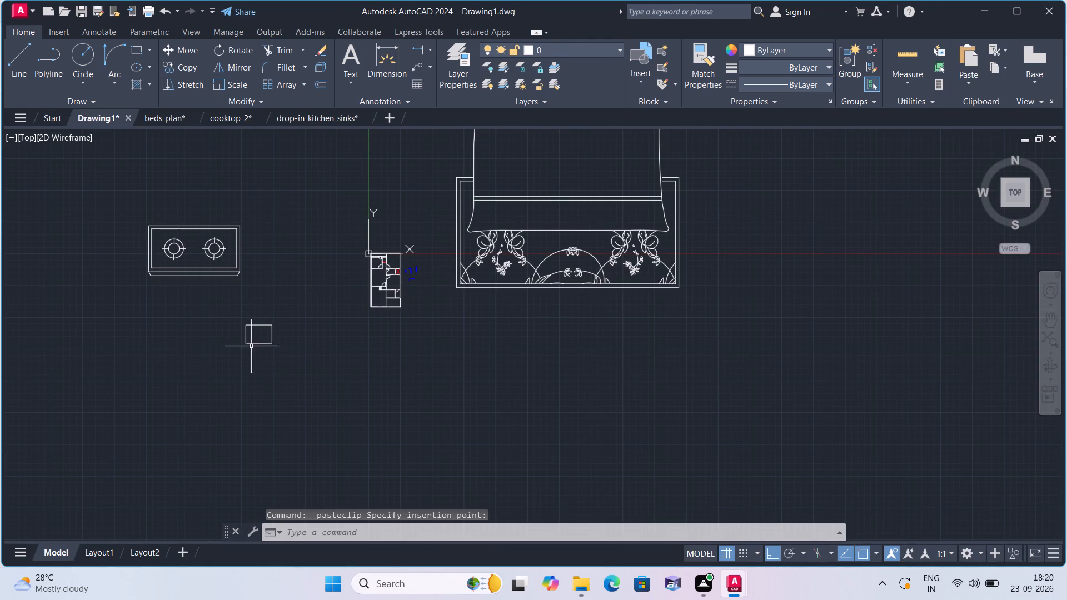
pyautogui.keyDown('ctrl'); pyautogui.scroll(7, 272, 342); pyautogui.keyUp('ctrl')
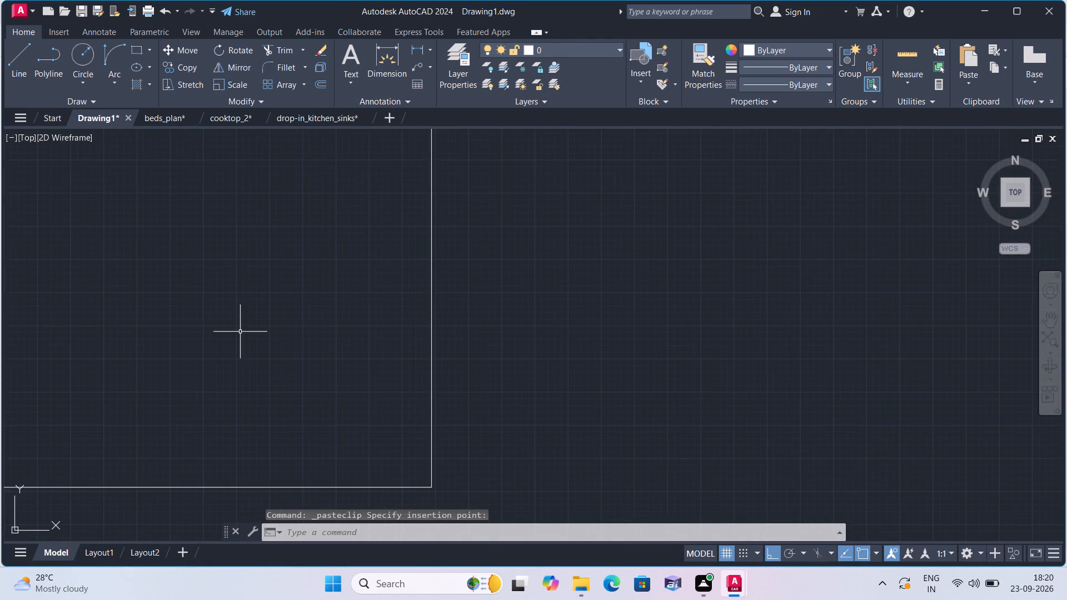
pyautogui.keyDown('ctrl'); pyautogui.scroll(-7, 240, 332); pyautogui.keyUp('ctrl')
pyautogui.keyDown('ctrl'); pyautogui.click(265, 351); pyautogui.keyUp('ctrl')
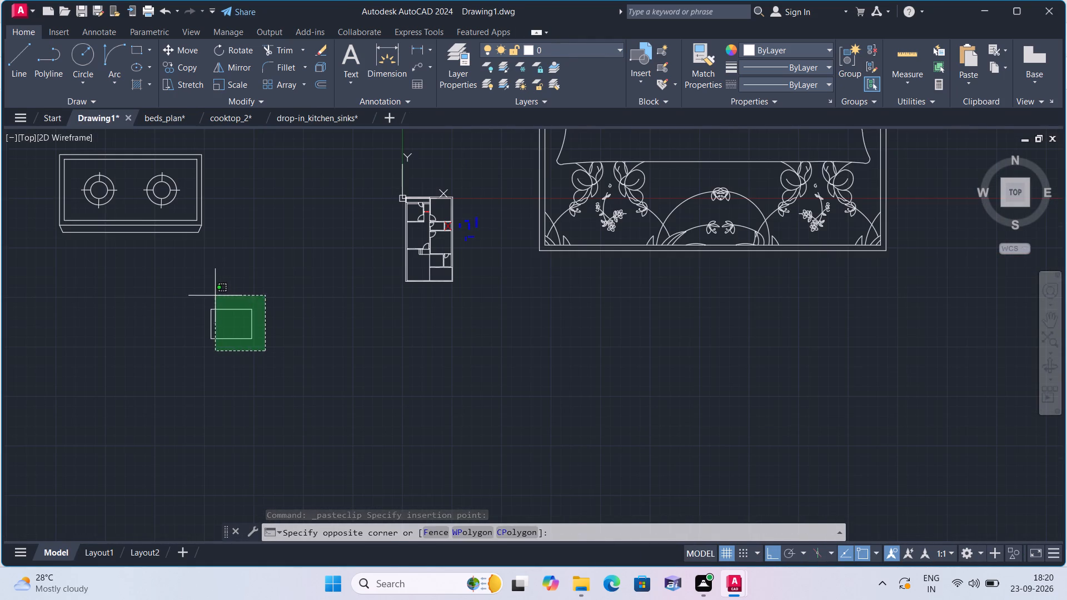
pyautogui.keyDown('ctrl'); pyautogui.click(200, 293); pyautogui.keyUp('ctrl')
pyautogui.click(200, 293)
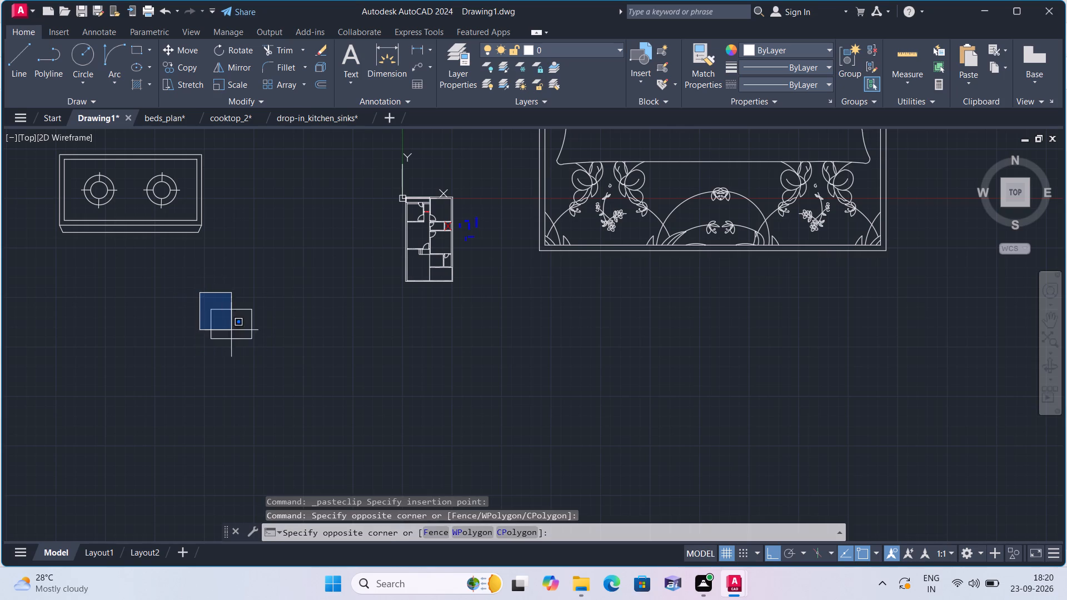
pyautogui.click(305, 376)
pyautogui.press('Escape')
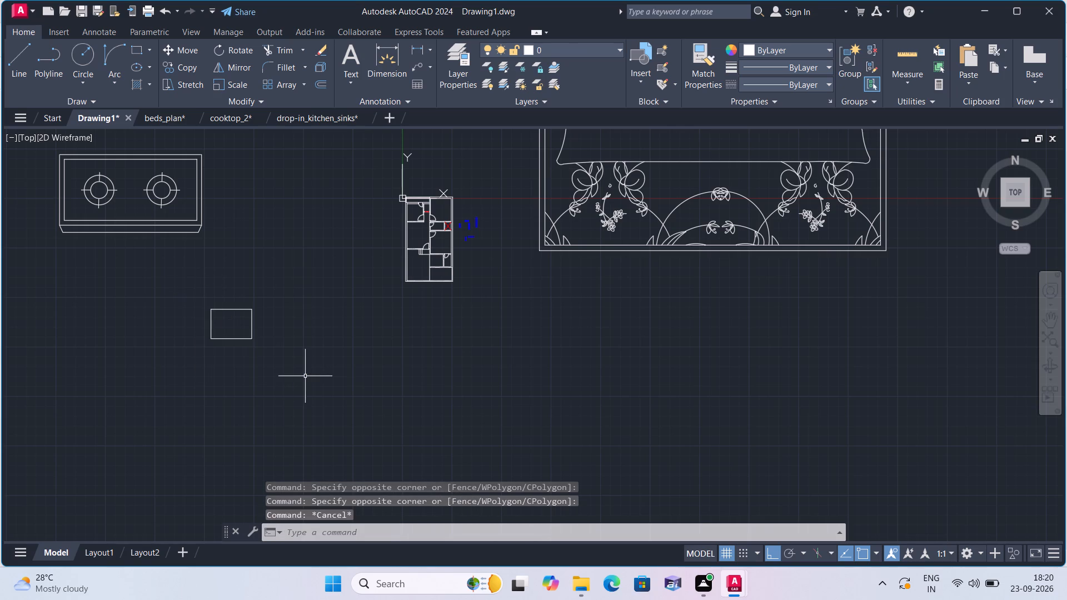
# Delete the pasted rectangular object below the cooktop symbol.
pyautogui.click(305, 376)
pyautogui.click(178, 286)
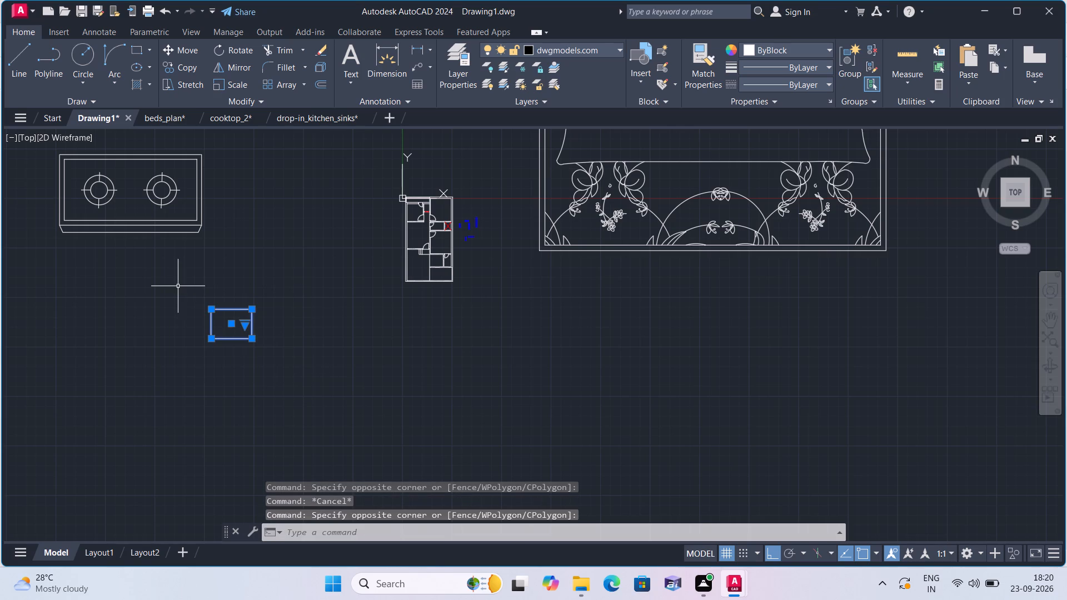
pyautogui.press('Delete')
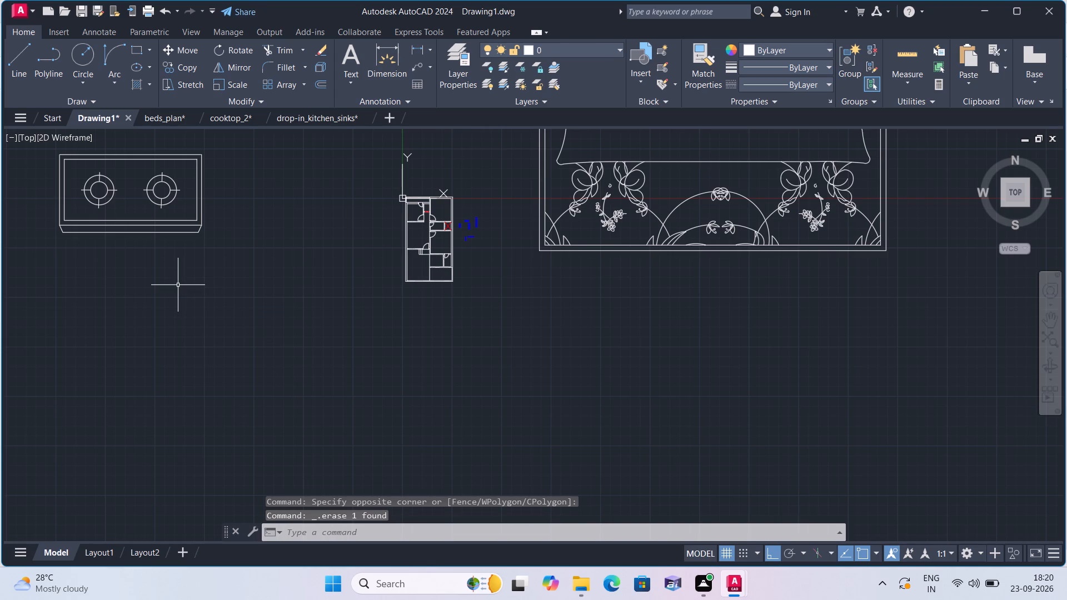
# Open 11-9-26[1].dwg from the recent documents and copy the kitchen's single-bowl sink with drainer to the clipboard.
pyautogui.click(28, 5)
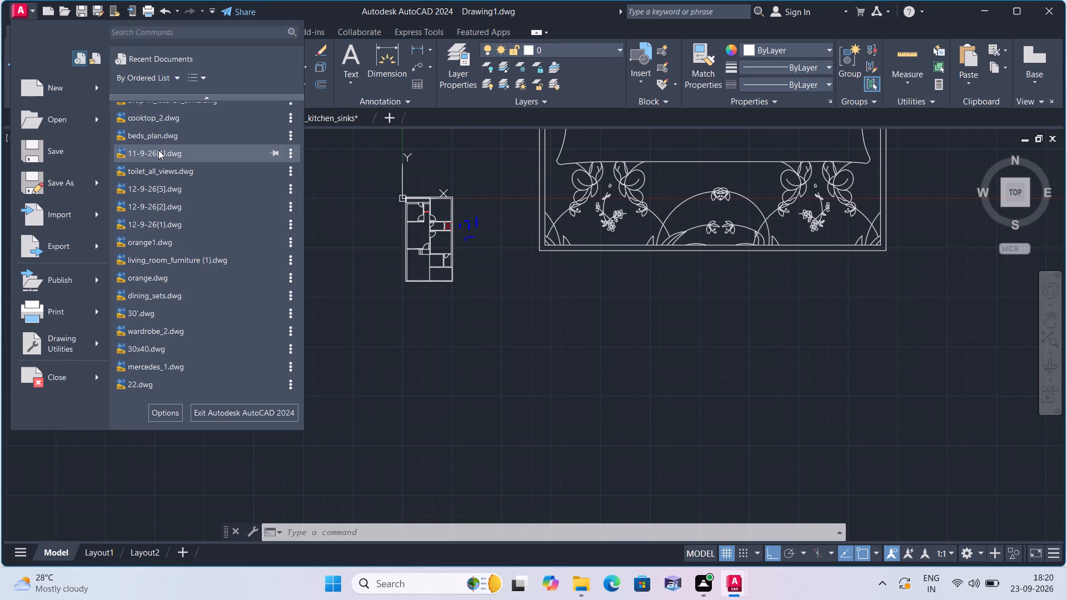
pyautogui.click(158, 150)
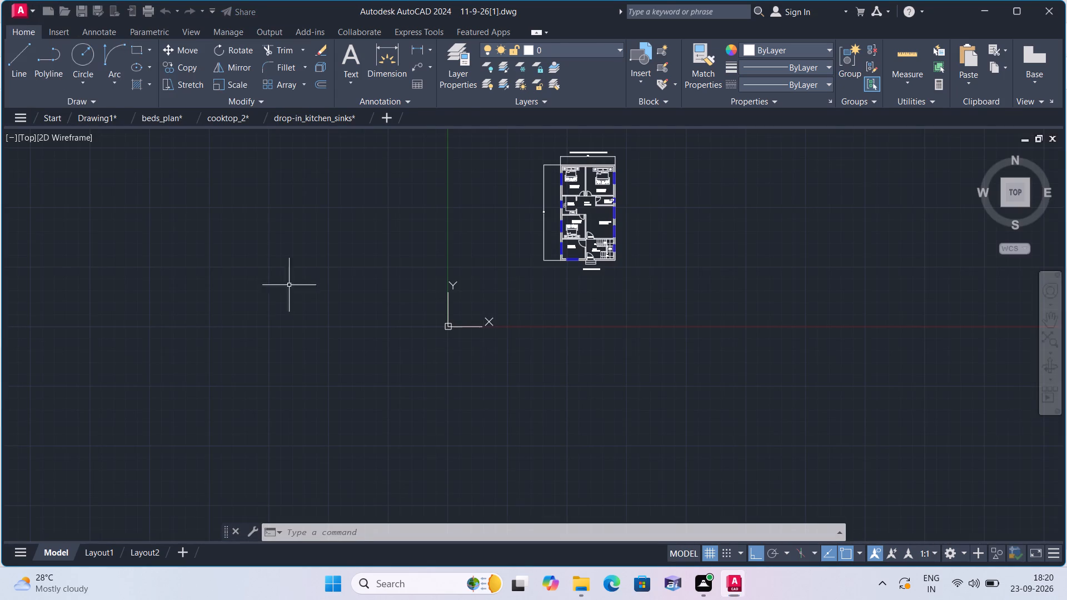
pyautogui.scroll(4, 583, 228)
pyautogui.moveTo(556, 218); pyautogui.dragTo(536, 236, button='middle')
pyautogui.moveTo(541, 161); pyautogui.dragTo(493, 287, button='middle')
pyautogui.scroll(-1, 521, 185)
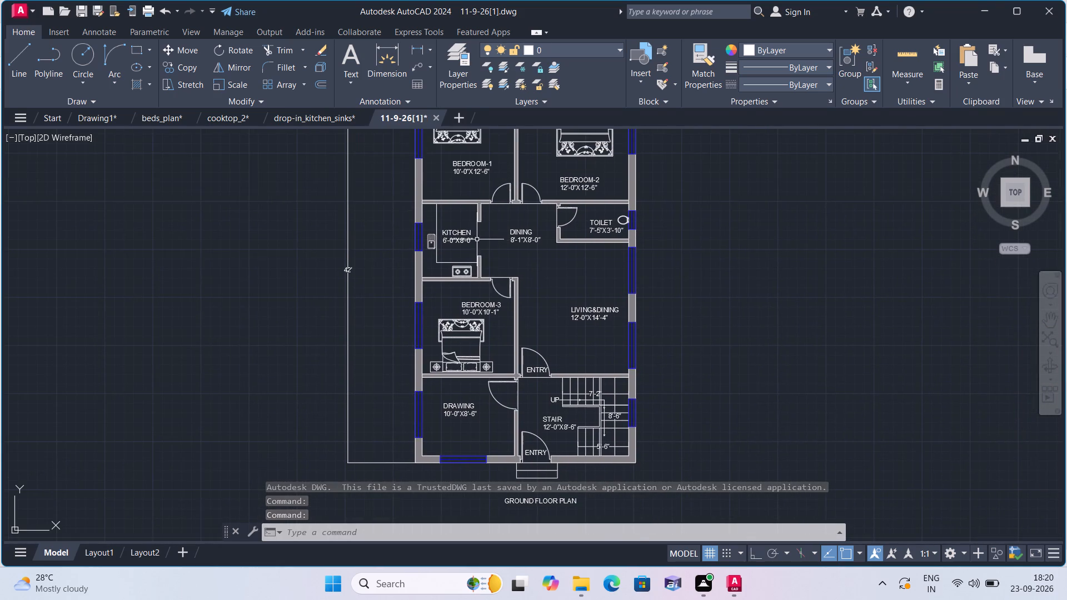
pyautogui.scroll(5, 446, 241)
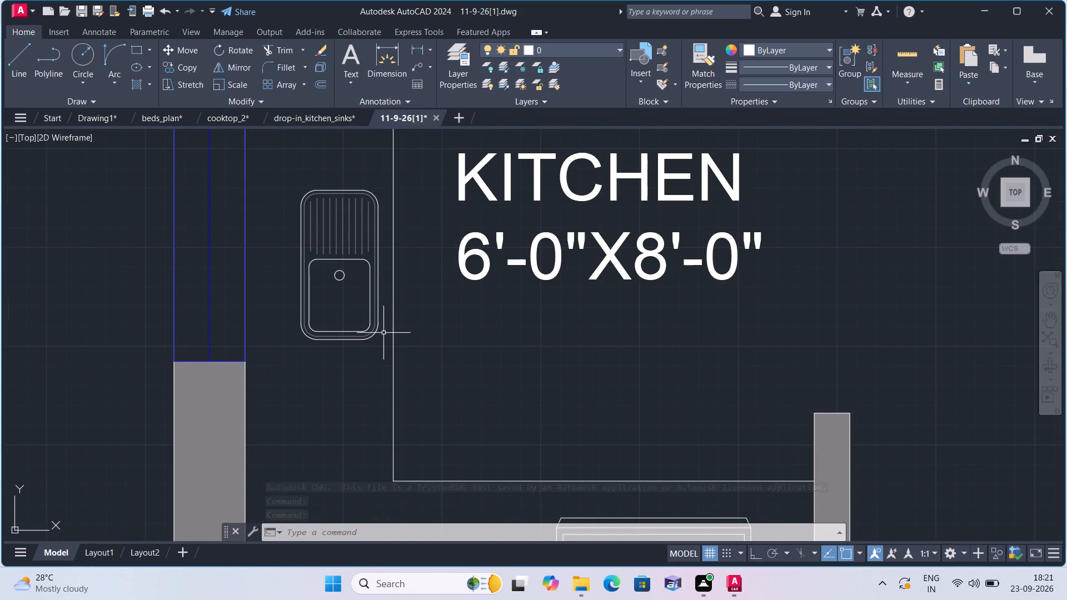
pyautogui.click(383, 334)
pyautogui.click(276, 175)
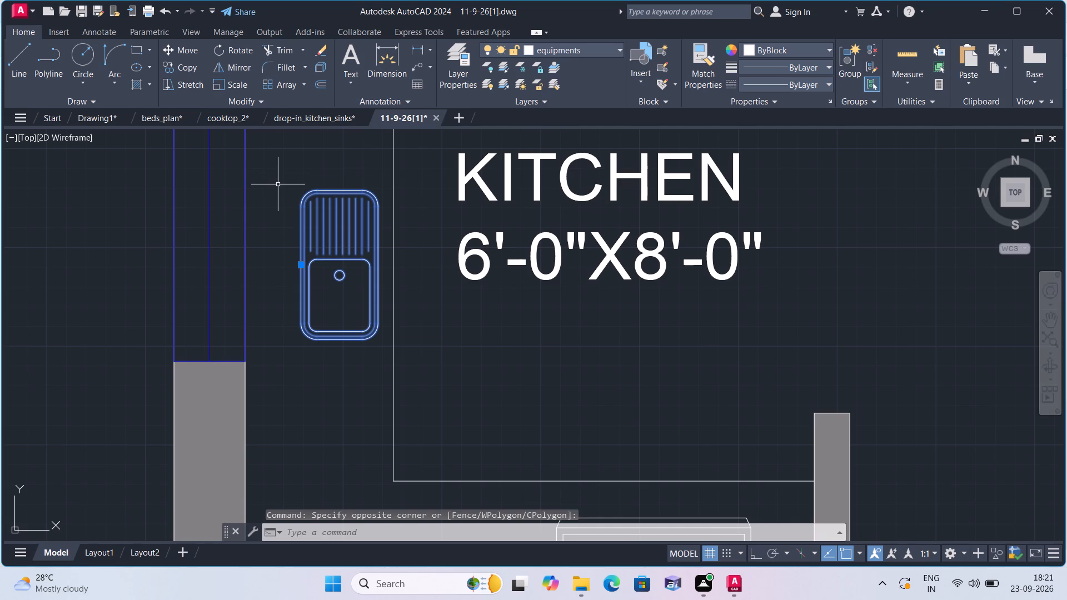
pyautogui.hotkey('ctrl', 'c')
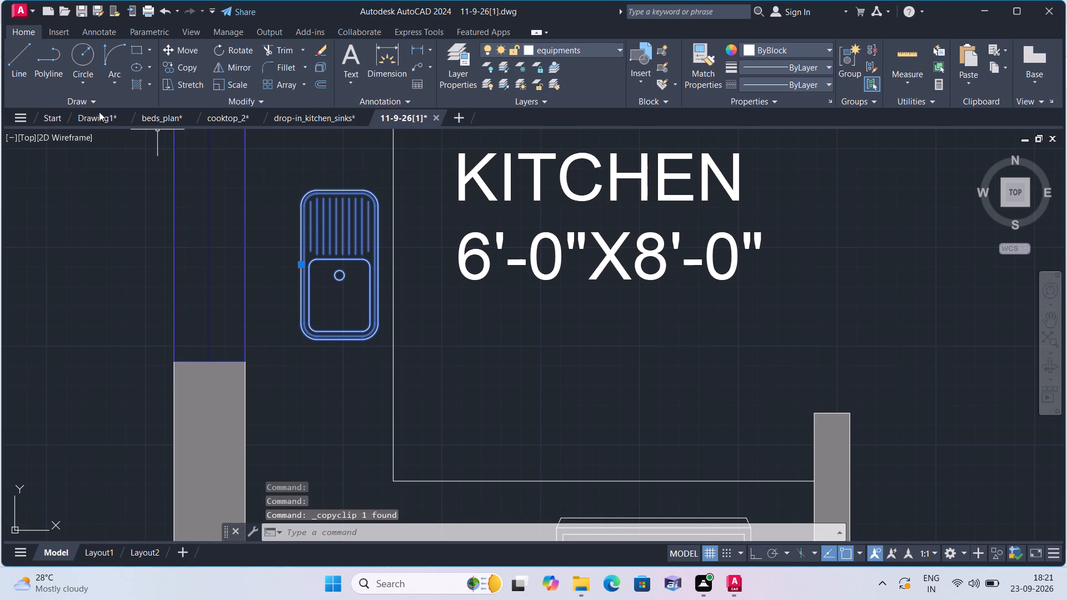
# Paste the copied sink into Drawing1 twice at the same spot, between and below the cooktop symbol and the floor plan.
pyautogui.click(97, 116)
pyautogui.hotkey('ctrl', 'v')
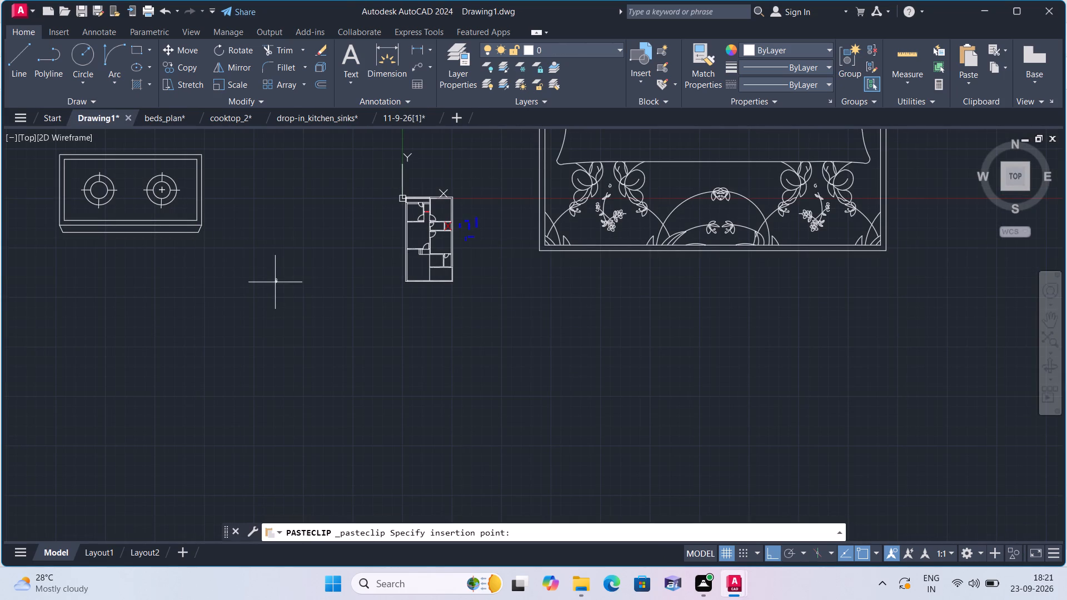
pyautogui.click(275, 282)
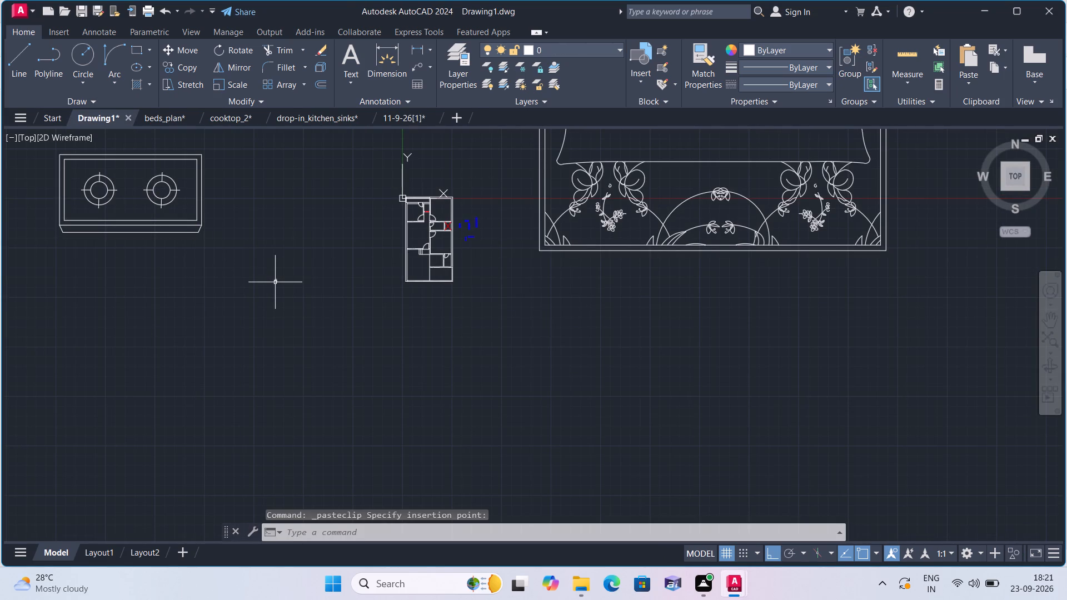
pyautogui.hotkey('ctrl', 'v')
pyautogui.click(275, 282)
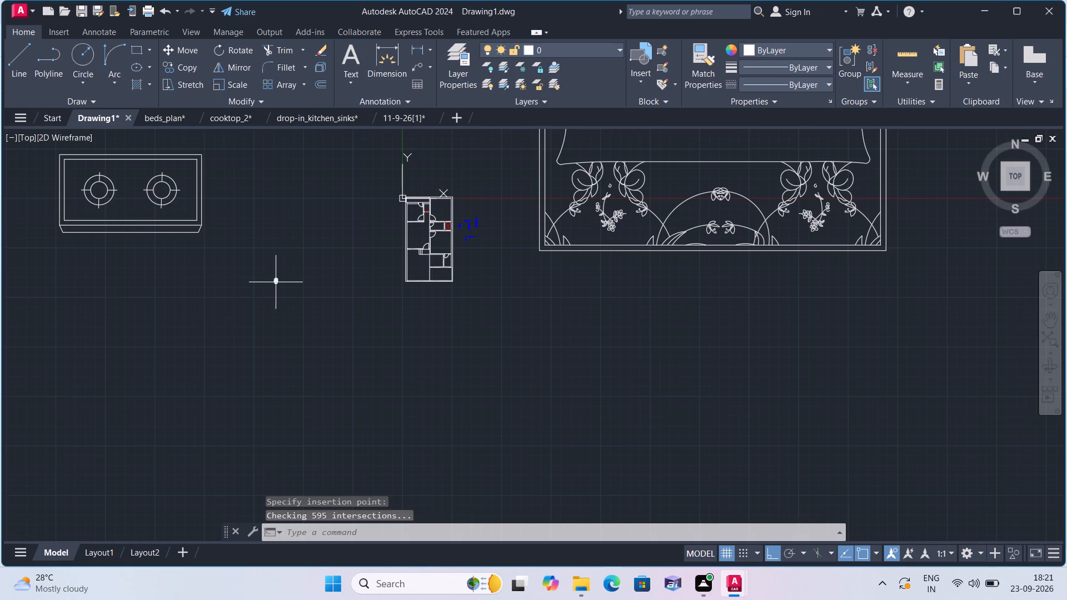
# Scale up the pasted sink freehand from a base point at its upper edge.
pyautogui.scroll(4, 276, 282)
pyautogui.click(277, 284)
pyautogui.click(233, 221)
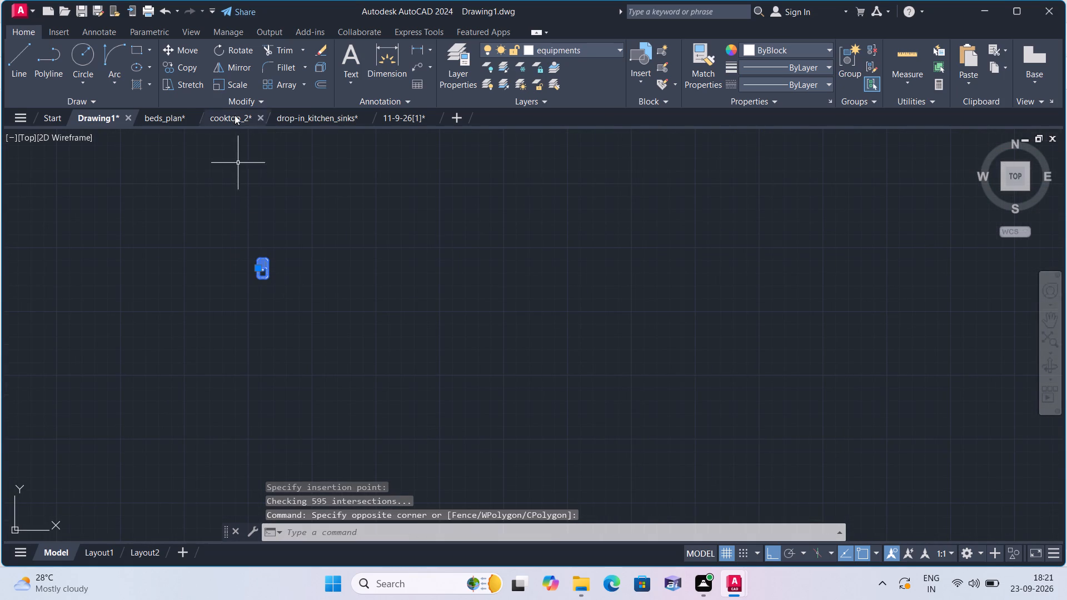
pyautogui.click(240, 84)
pyautogui.click(260, 259)
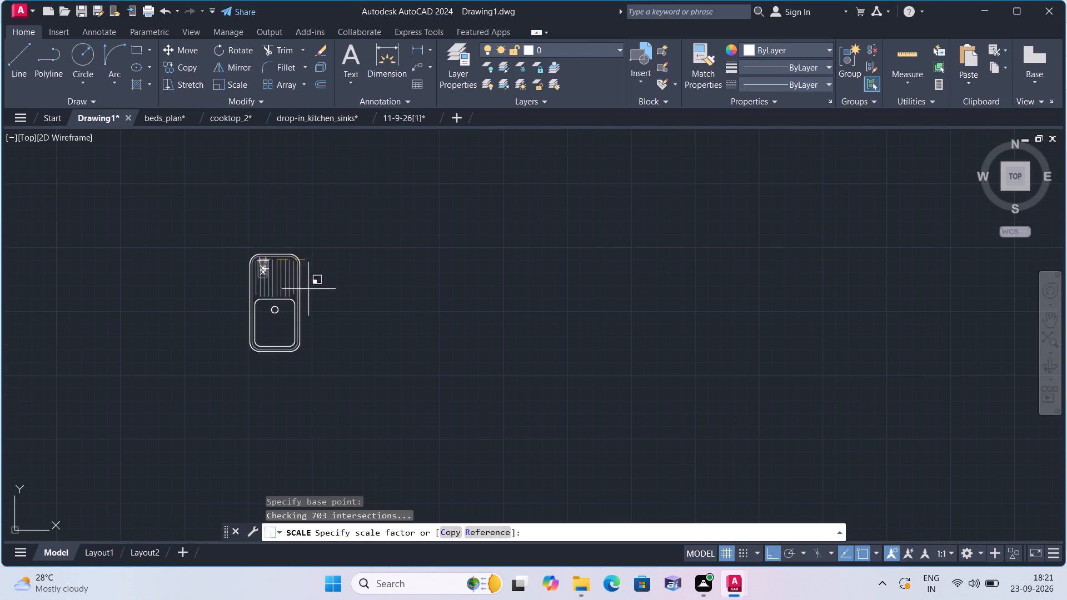
pyautogui.click(332, 306)
# Open toilet_all_views.dwg from the recent documents and copy the plan-view toilet with the small trapezoidal back, above the tankless side view.
pyautogui.scroll(-5, 257, 228)
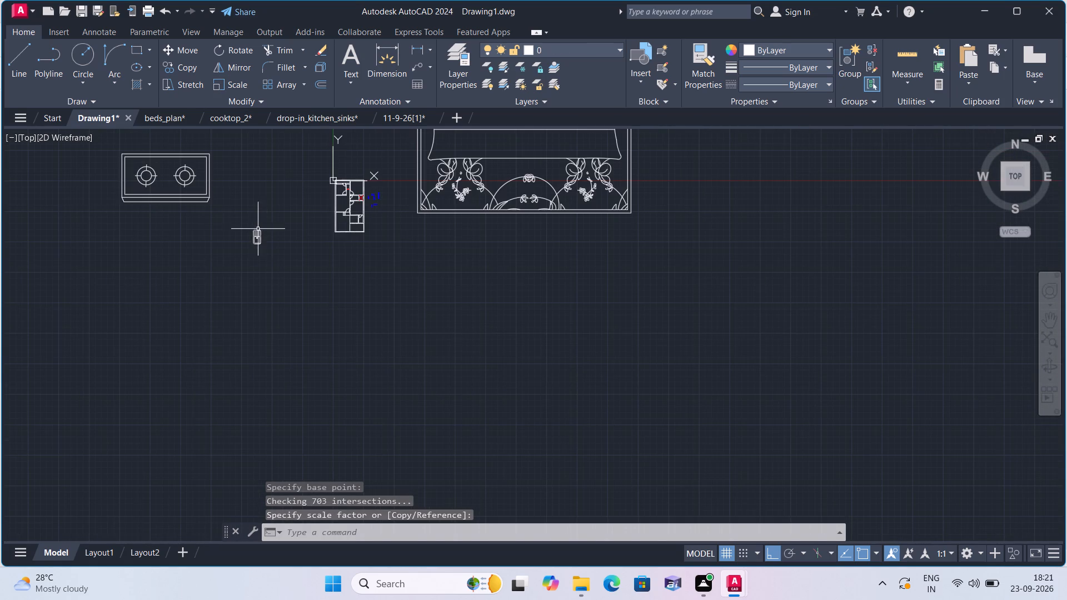
pyautogui.scroll(-1, 267, 238)
pyautogui.click(26, 11)
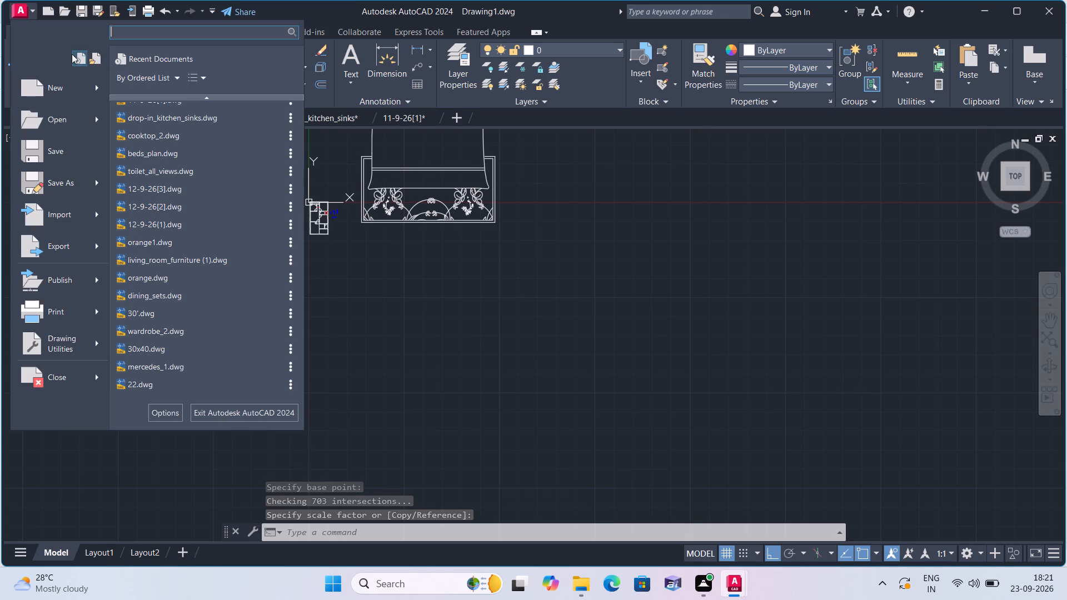
pyautogui.click(153, 175)
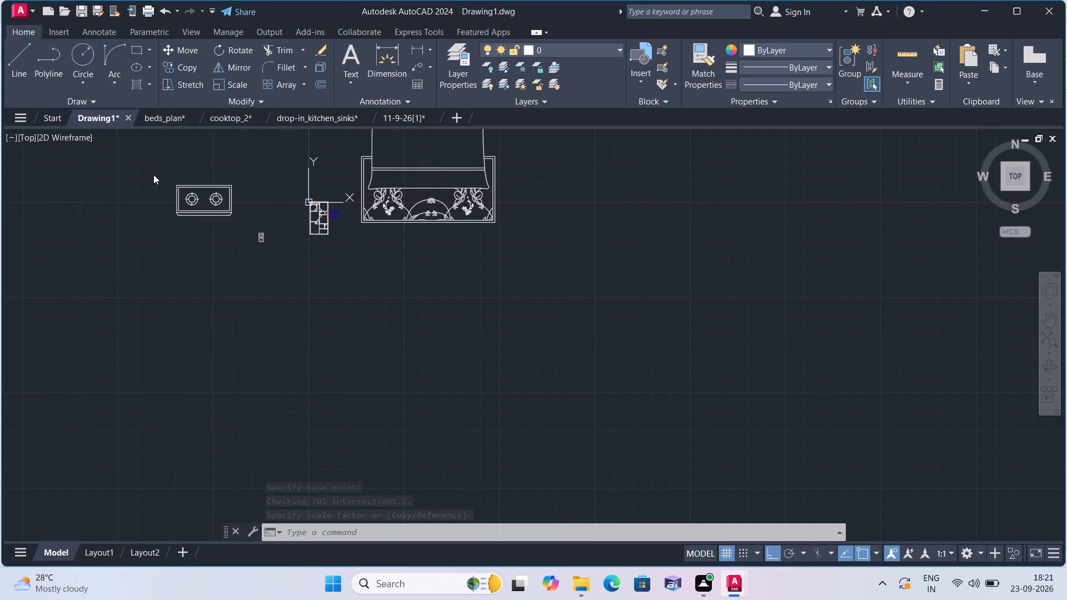
pyautogui.click(435, 254)
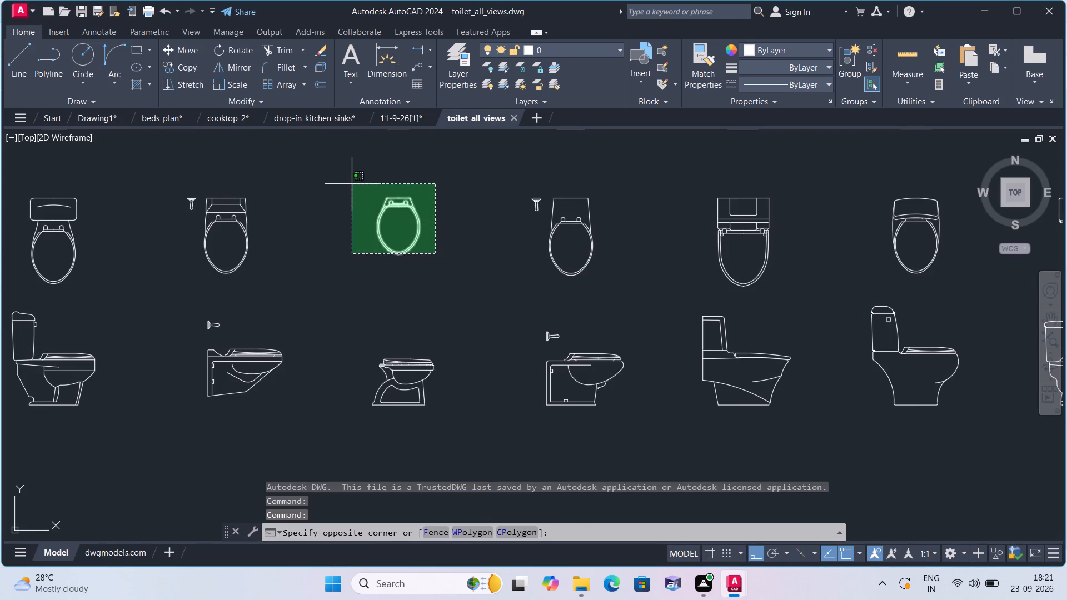
pyautogui.click(352, 184)
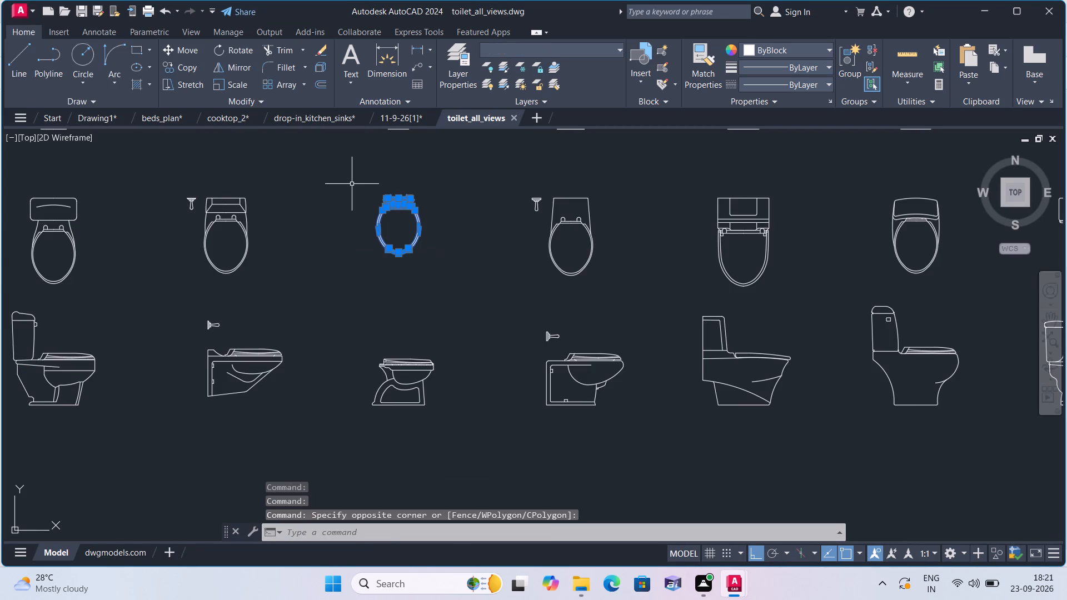
pyautogui.hotkey('ctrl', 'c')
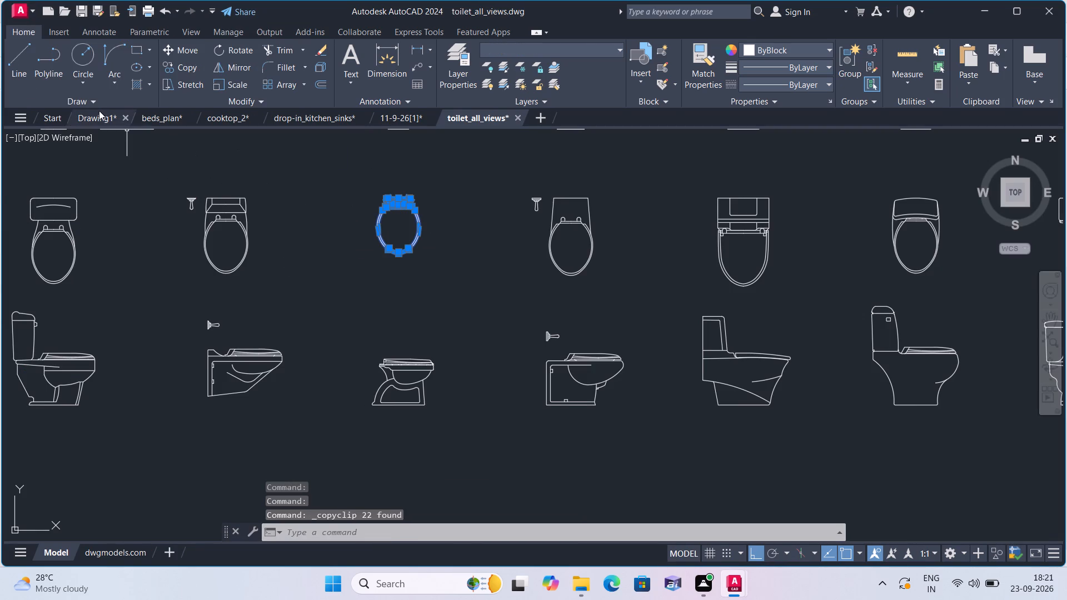
# Paste the copied toilet symbol into Drawing1, in the empty area below the sink.
pyautogui.click(98, 112)
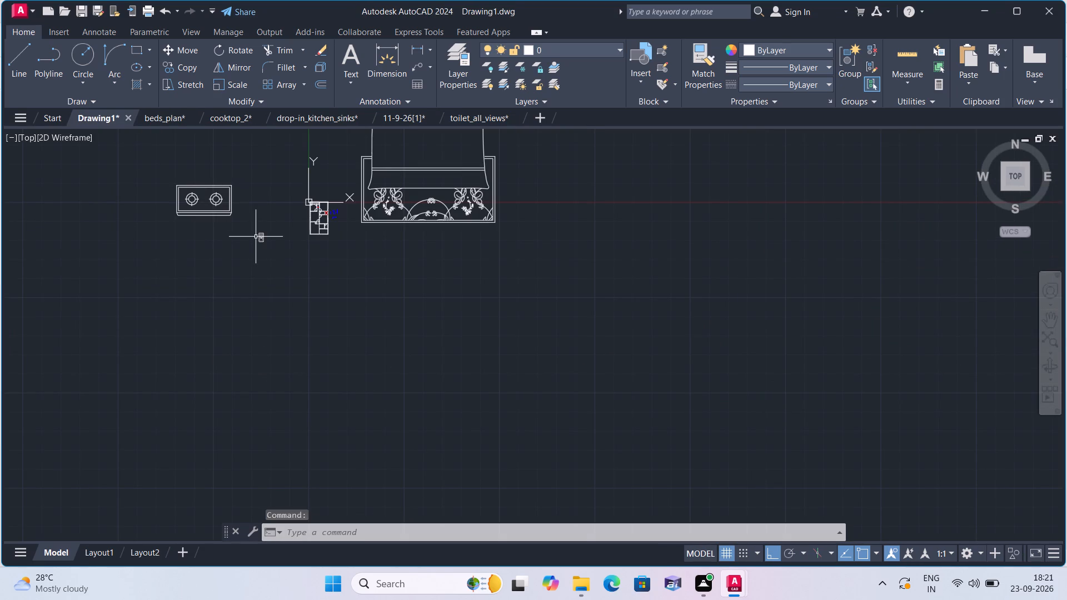
pyautogui.hotkey('ctrl', 'v')
pyautogui.click(237, 297)
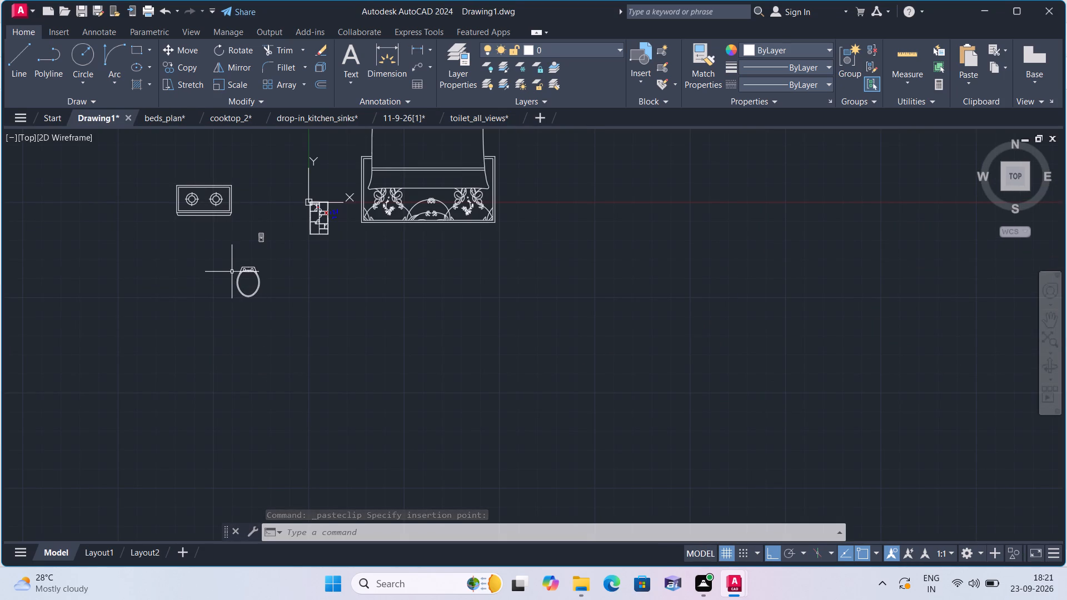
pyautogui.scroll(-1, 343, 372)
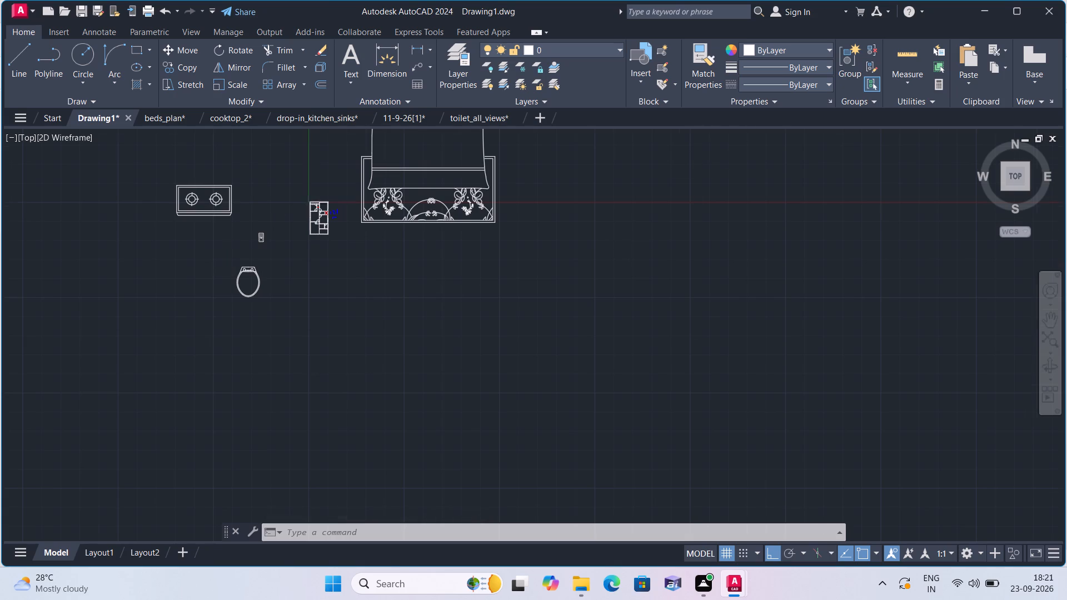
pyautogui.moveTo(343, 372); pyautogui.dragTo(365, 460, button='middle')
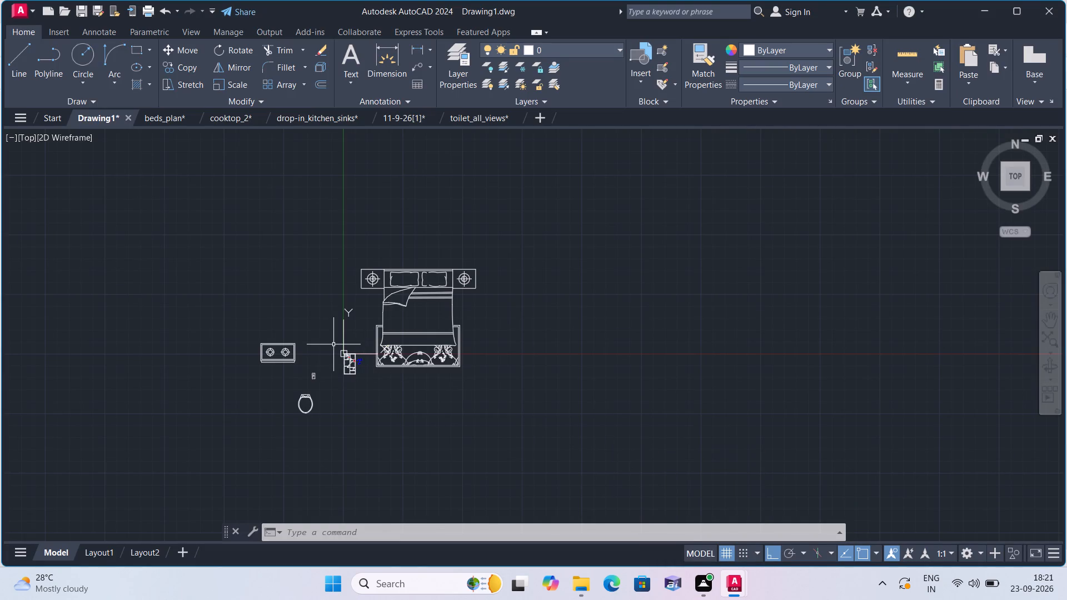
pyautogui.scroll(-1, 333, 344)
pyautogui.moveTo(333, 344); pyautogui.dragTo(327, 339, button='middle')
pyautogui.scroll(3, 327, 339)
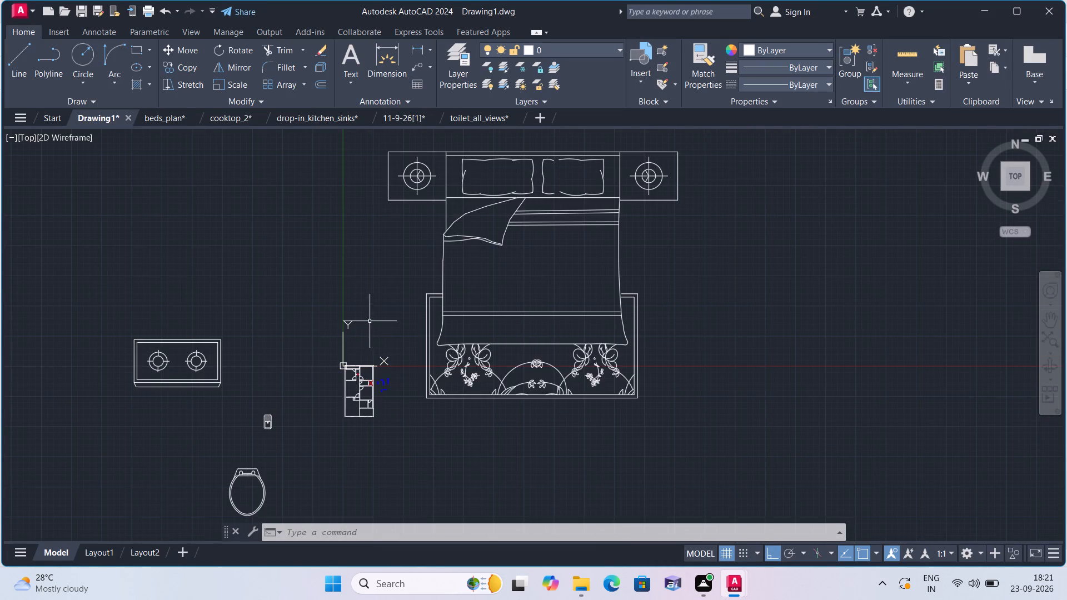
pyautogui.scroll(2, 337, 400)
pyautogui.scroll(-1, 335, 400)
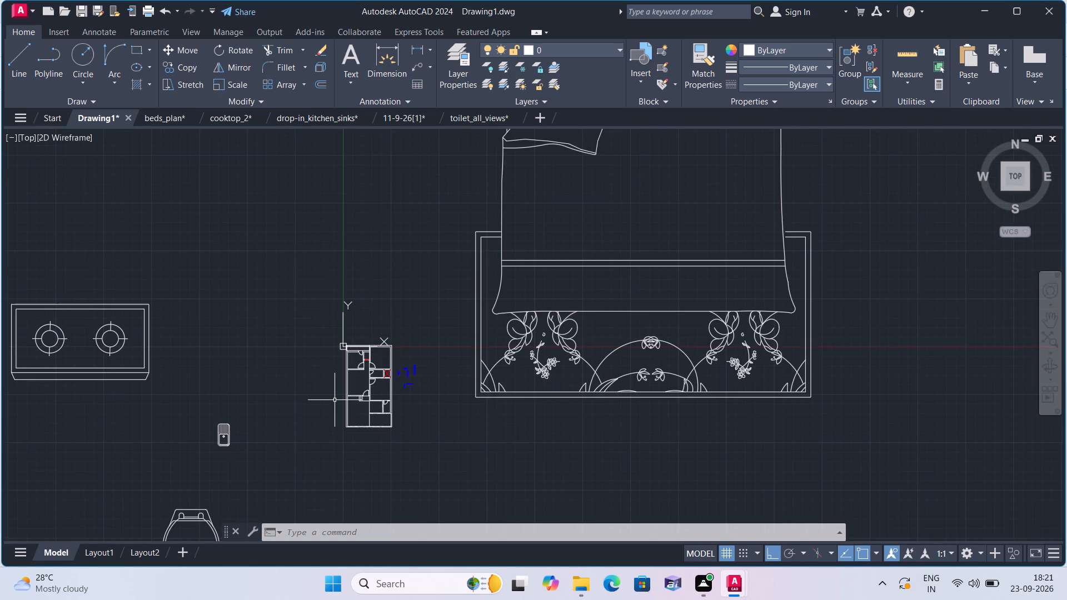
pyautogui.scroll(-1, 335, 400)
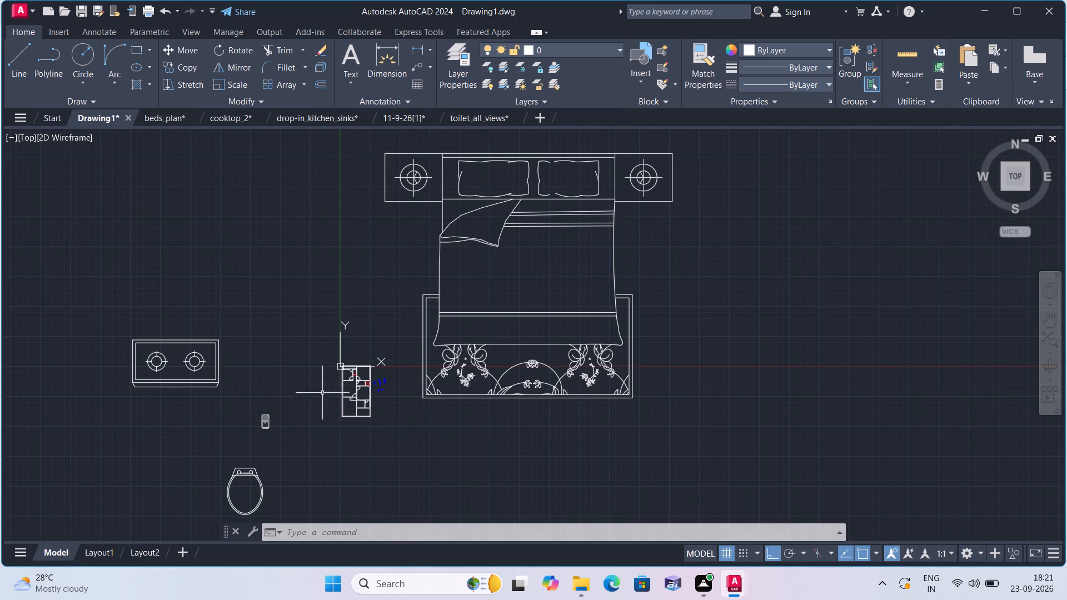
# Rotate the sink symbol 180° about a point in its upper drainer area so the bowl faces up.
pyautogui.moveTo(193, 389); pyautogui.dragTo(248, 414, button='middle')
pyautogui.scroll(2, 252, 393)
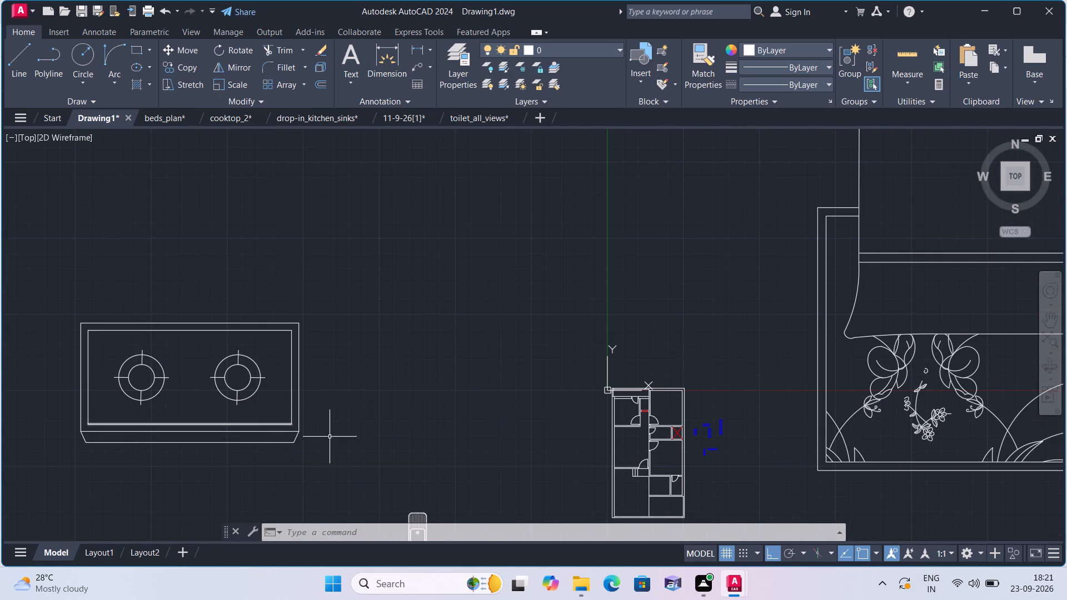
pyautogui.moveTo(367, 460); pyautogui.dragTo(356, 387, button='middle')
pyautogui.middleClick(356, 384)
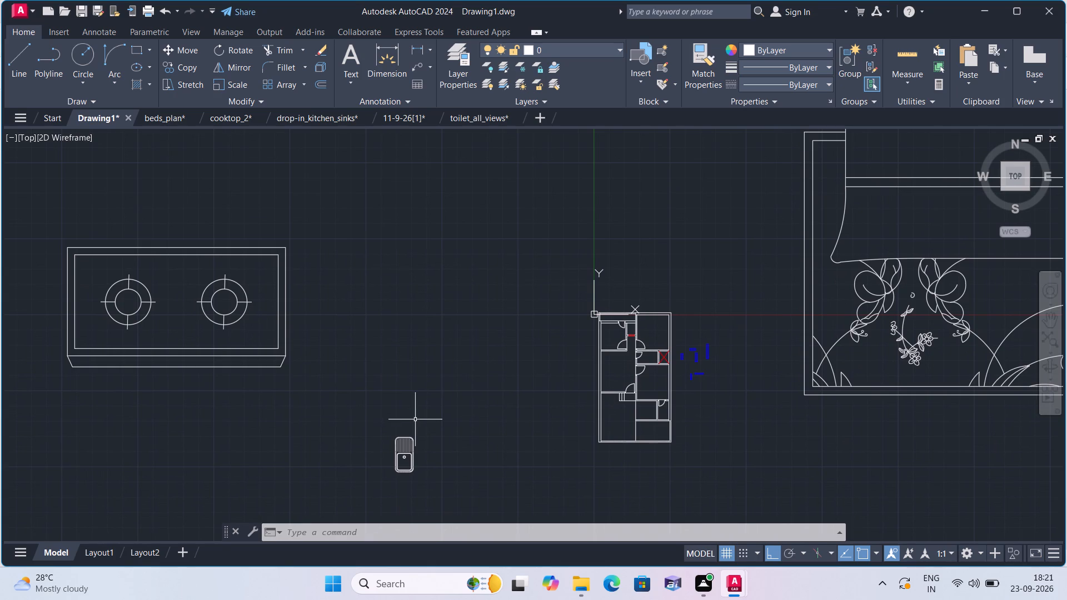
pyautogui.scroll(-1, 415, 419)
pyautogui.scroll(1, 438, 468)
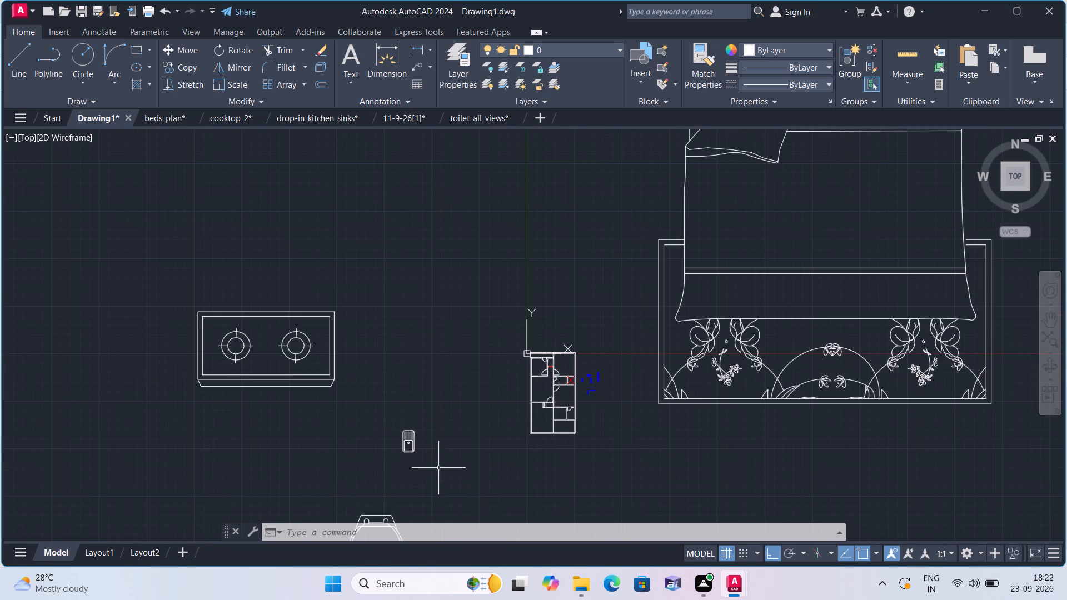
pyautogui.scroll(1, 438, 468)
pyautogui.click(438, 465)
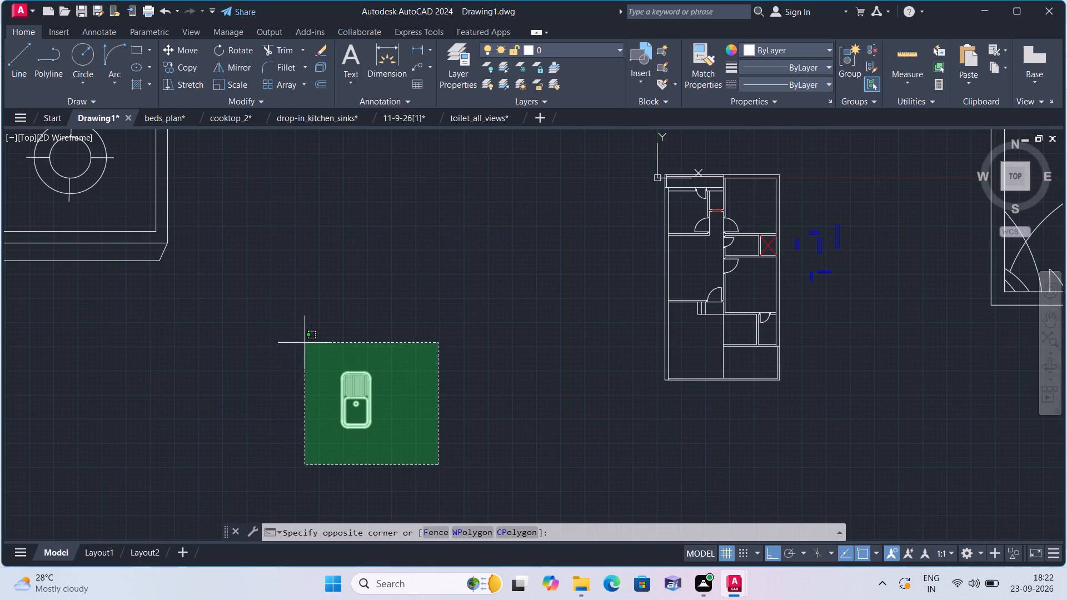
pyautogui.click(283, 317)
pyautogui.click(233, 51)
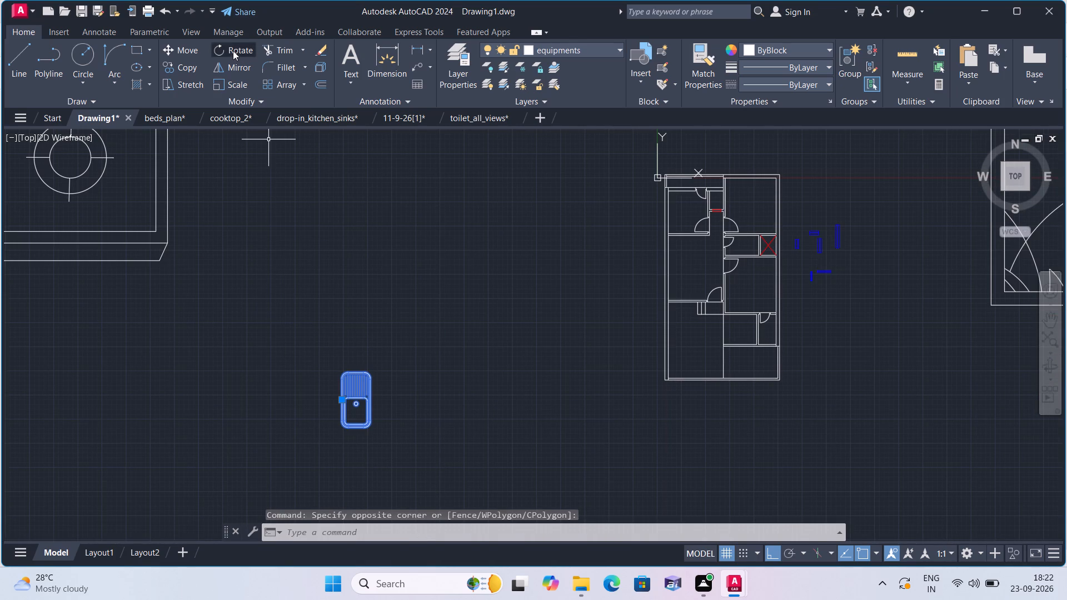
pyautogui.click(353, 382)
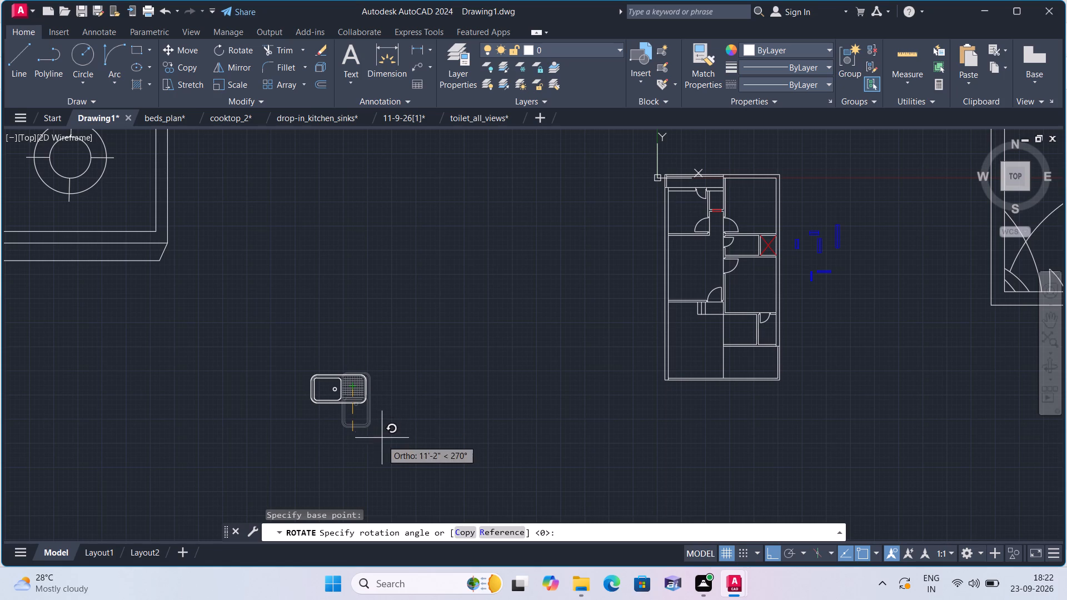
pyautogui.click(263, 392)
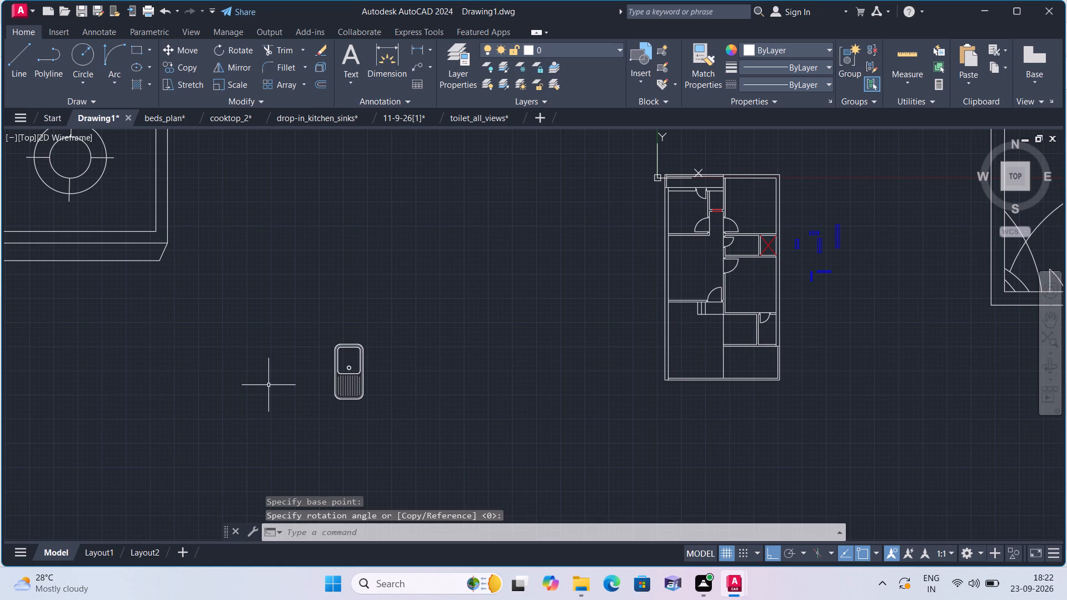
pyautogui.scroll(-3, 273, 334)
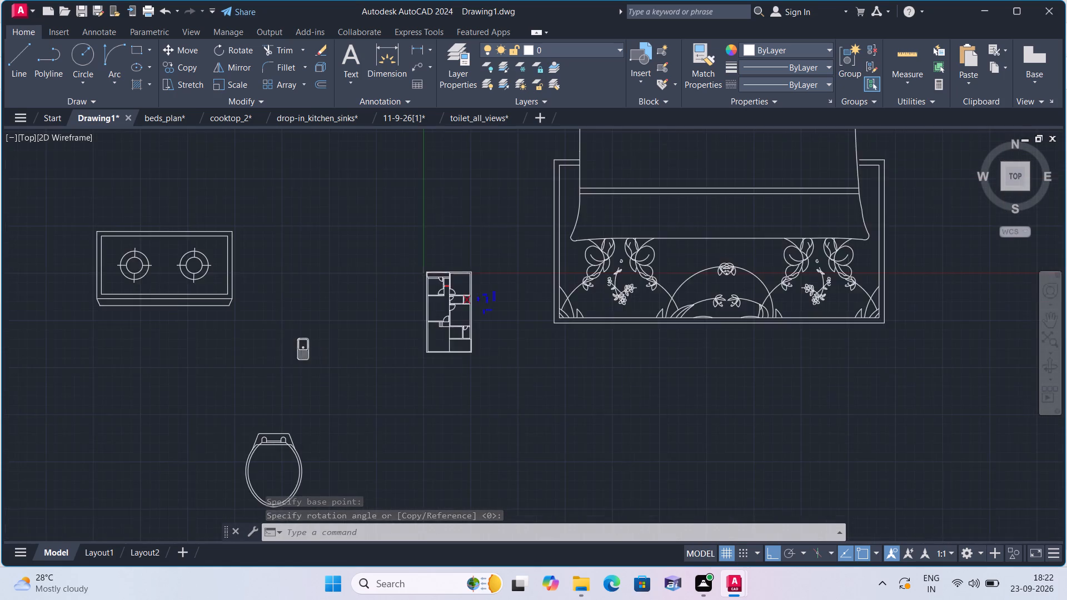
pyautogui.moveTo(301, 439); pyautogui.dragTo(320, 370, button='middle')
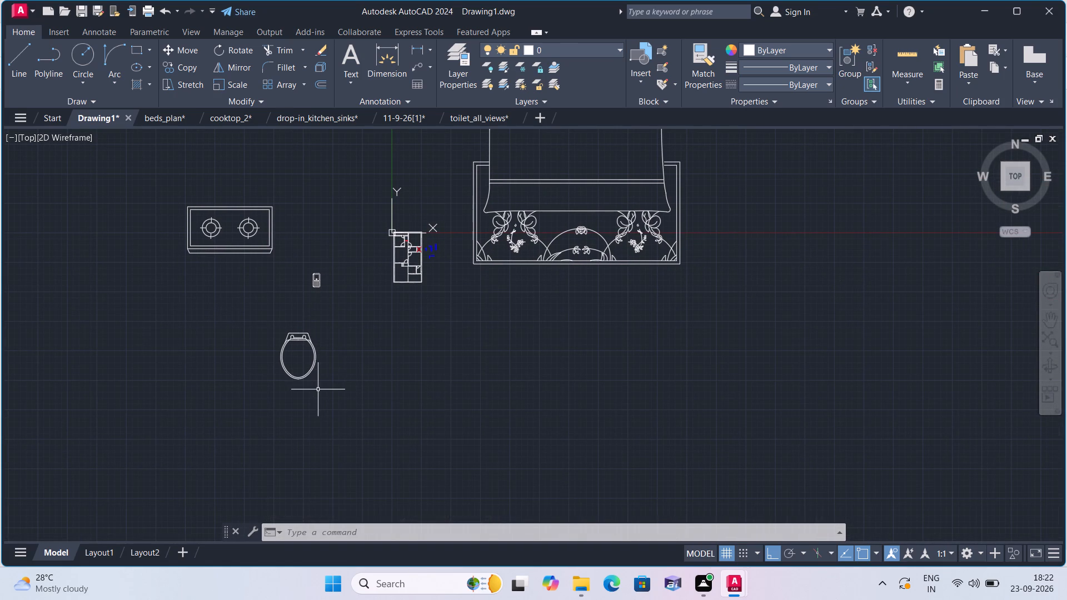
# Mirror the toilet symbol across a horizontal line just below it, keeping the original.
pyautogui.click(326, 389)
pyautogui.click(222, 304)
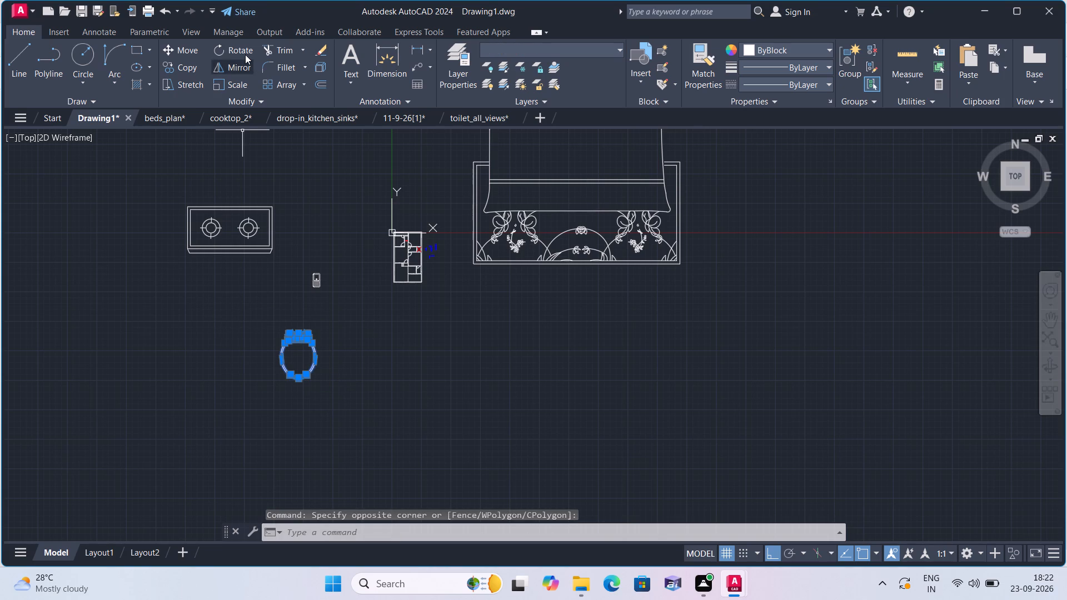
pyautogui.click(244, 64)
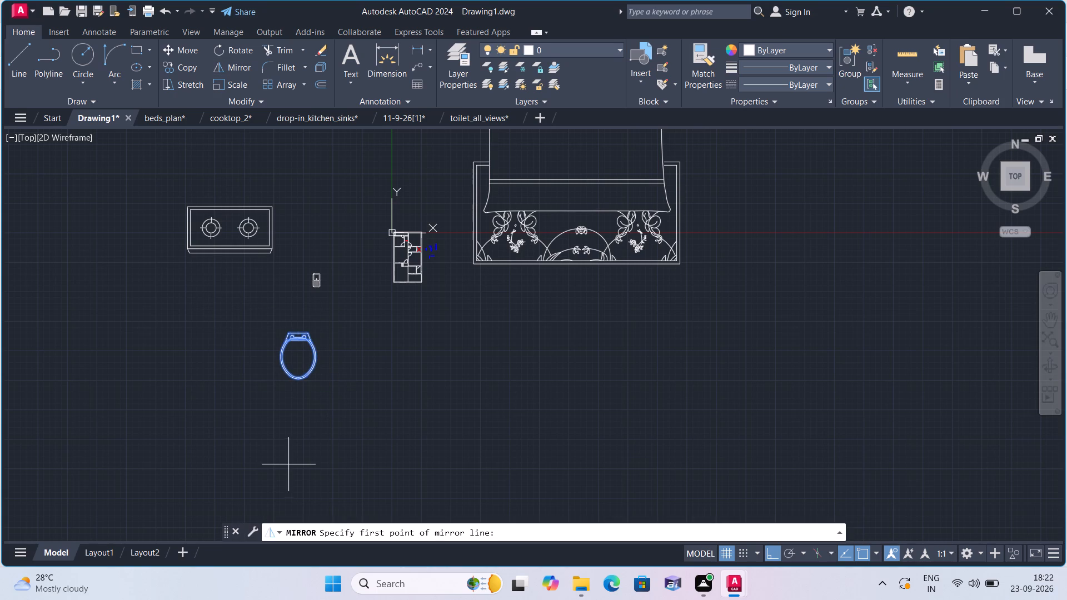
pyautogui.click(260, 404)
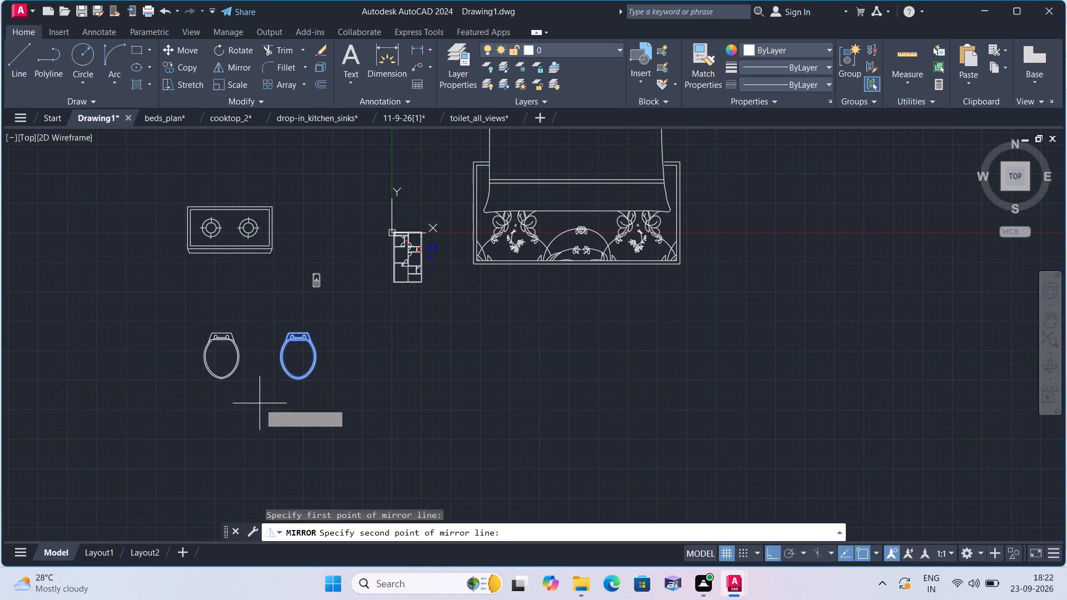
pyautogui.click(346, 406)
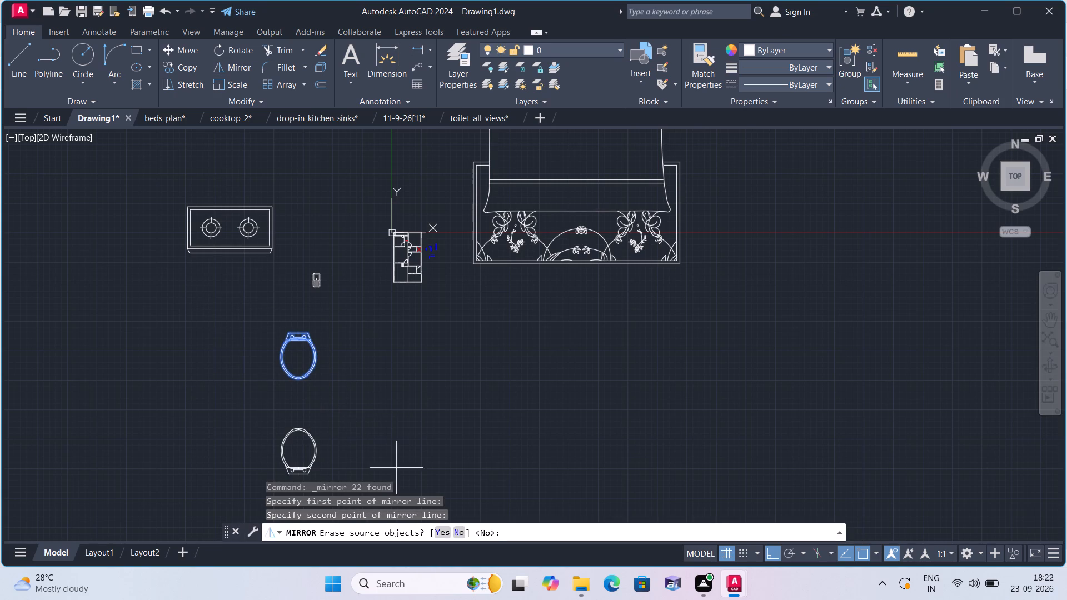
pyautogui.click(462, 536)
# Rotate the upper toilet symbol 270° about the middle of its back so the bowl points left.
pyautogui.click(345, 392)
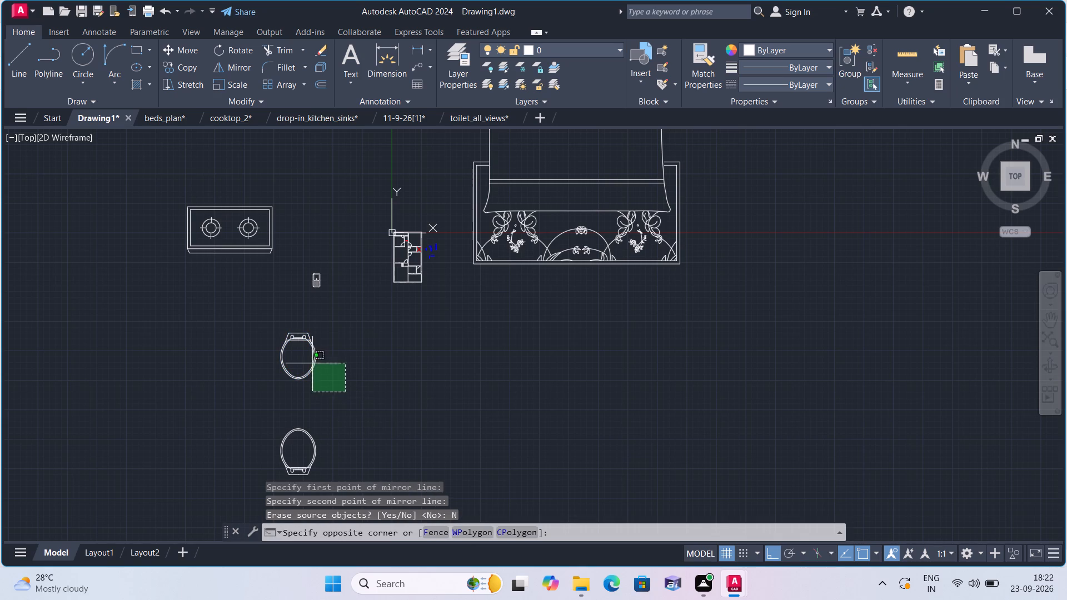
pyautogui.click(255, 306)
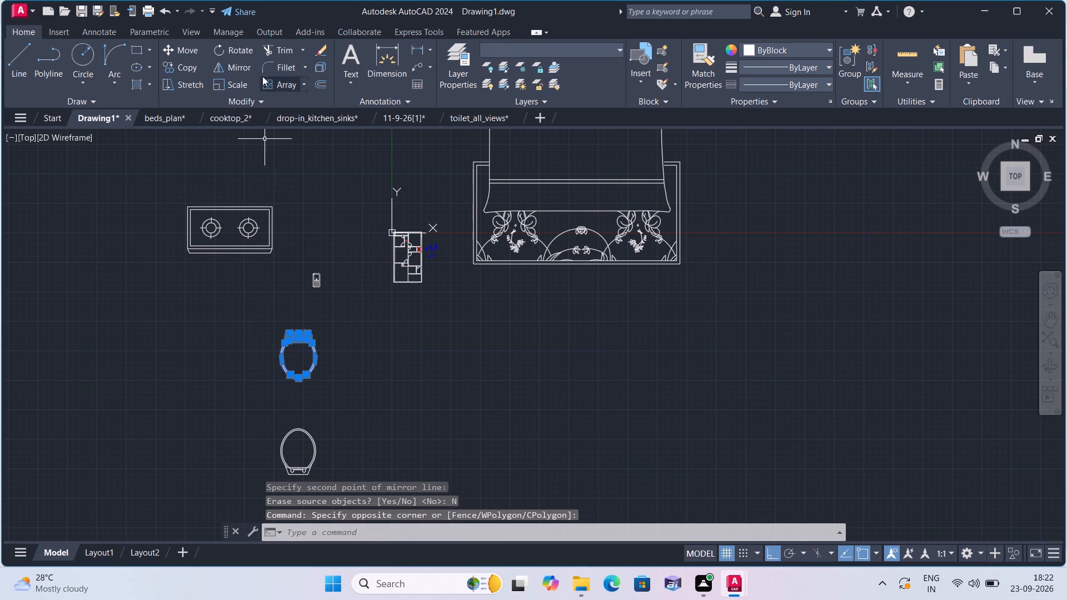
pyautogui.click(240, 49)
pyautogui.click(297, 343)
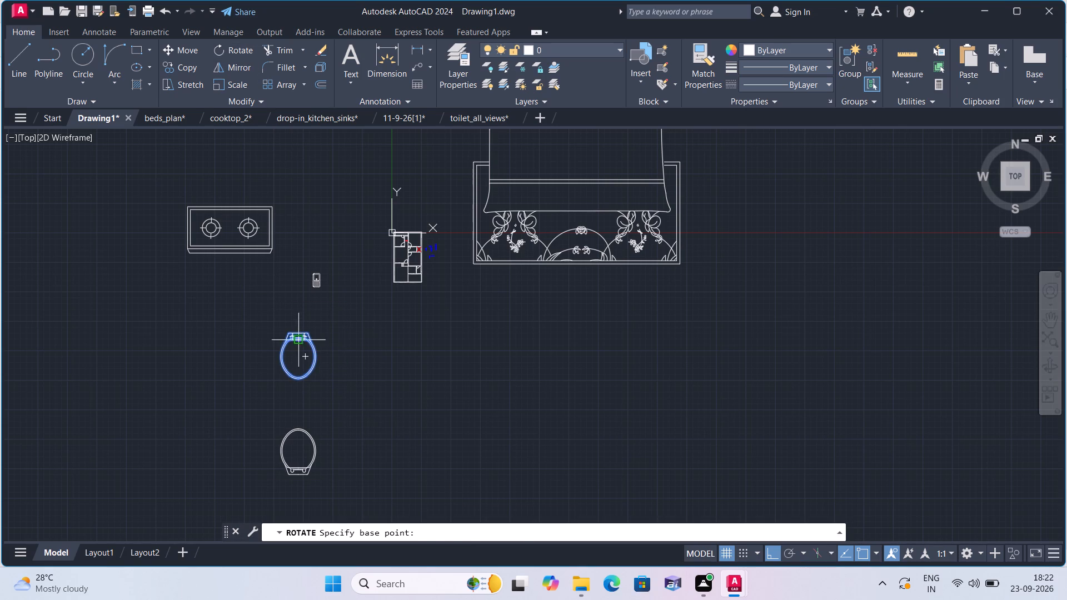
pyautogui.click(310, 404)
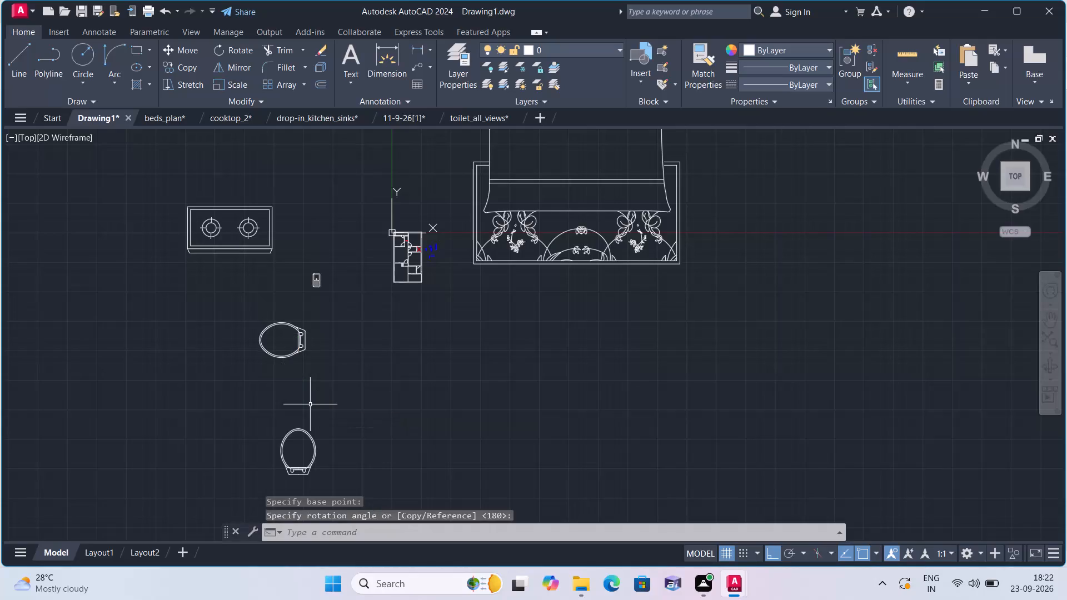
# Copy the whole bed symbol with its nightstands and rug straight to the right, clear of the original.
pyautogui.scroll(-3, 310, 404)
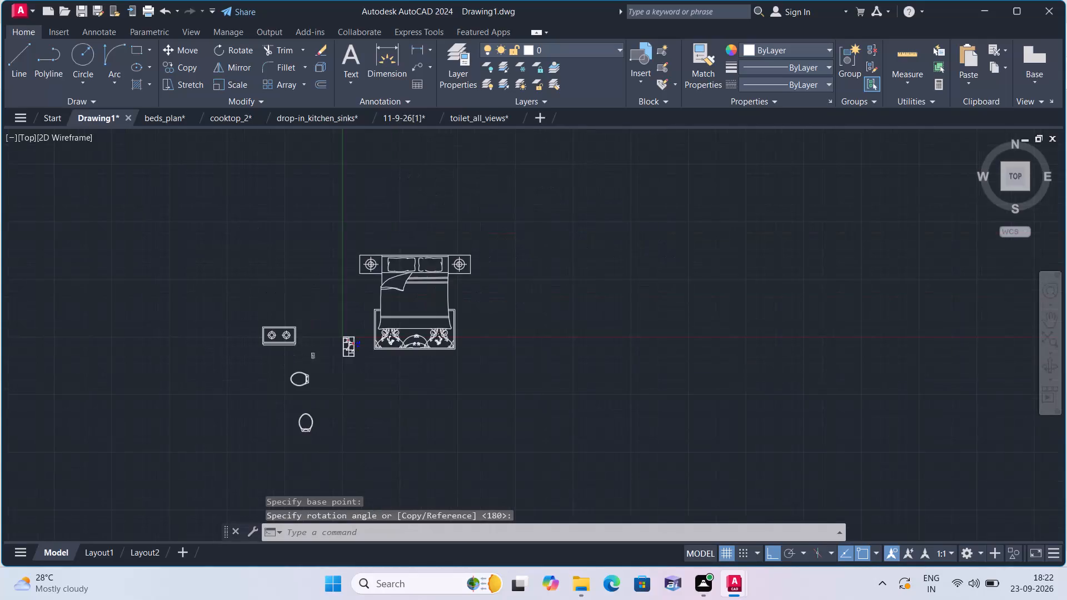
pyautogui.scroll(2, 395, 384)
pyautogui.middleClick(395, 384)
pyautogui.click(470, 369)
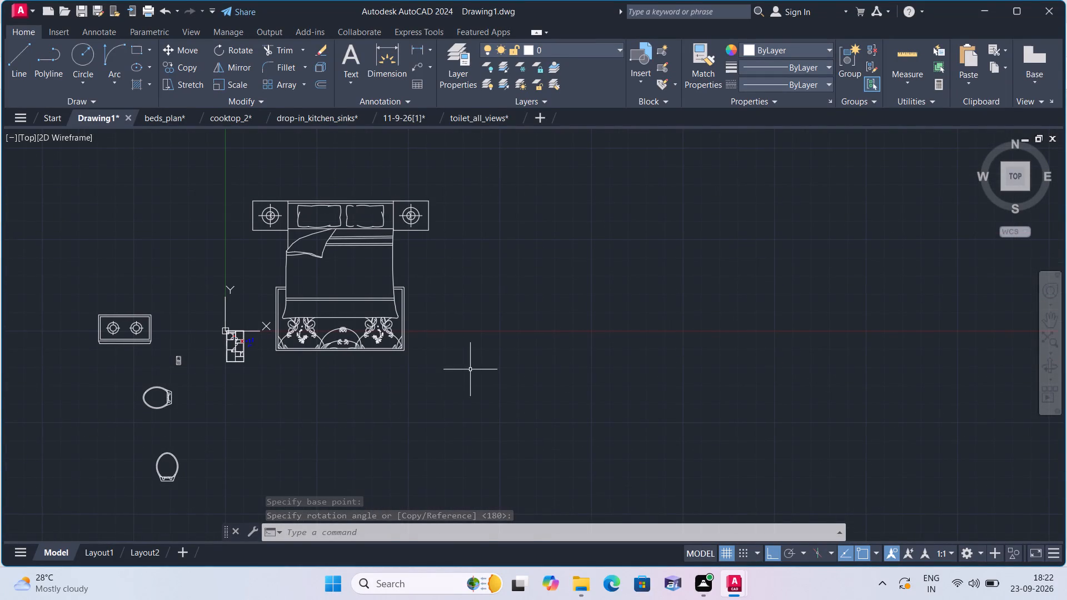
pyautogui.scroll(3, 278, 183)
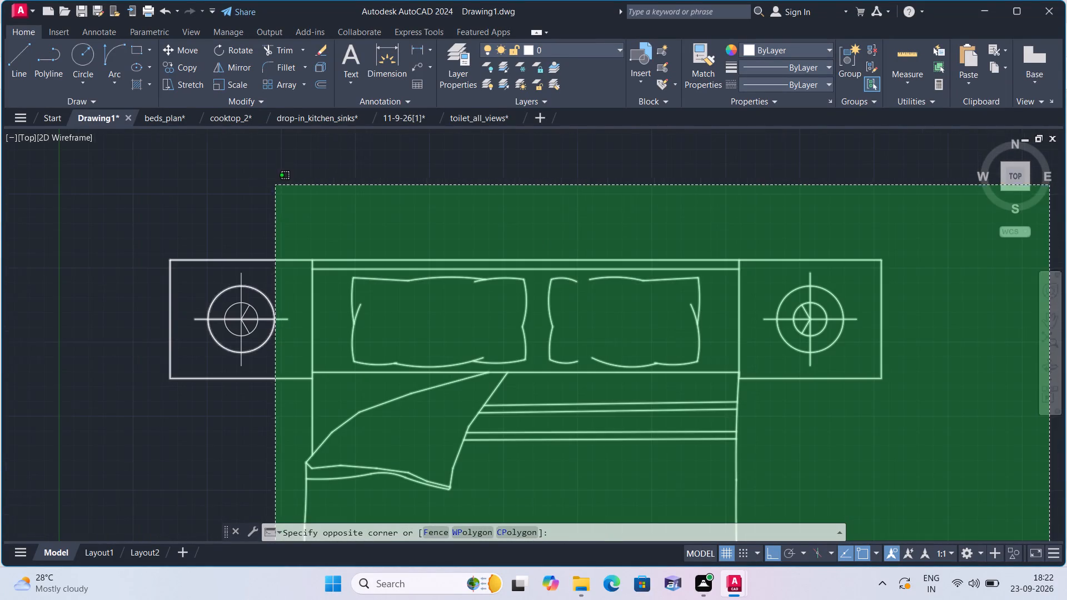
pyautogui.click(214, 211)
pyautogui.scroll(-2, 219, 218)
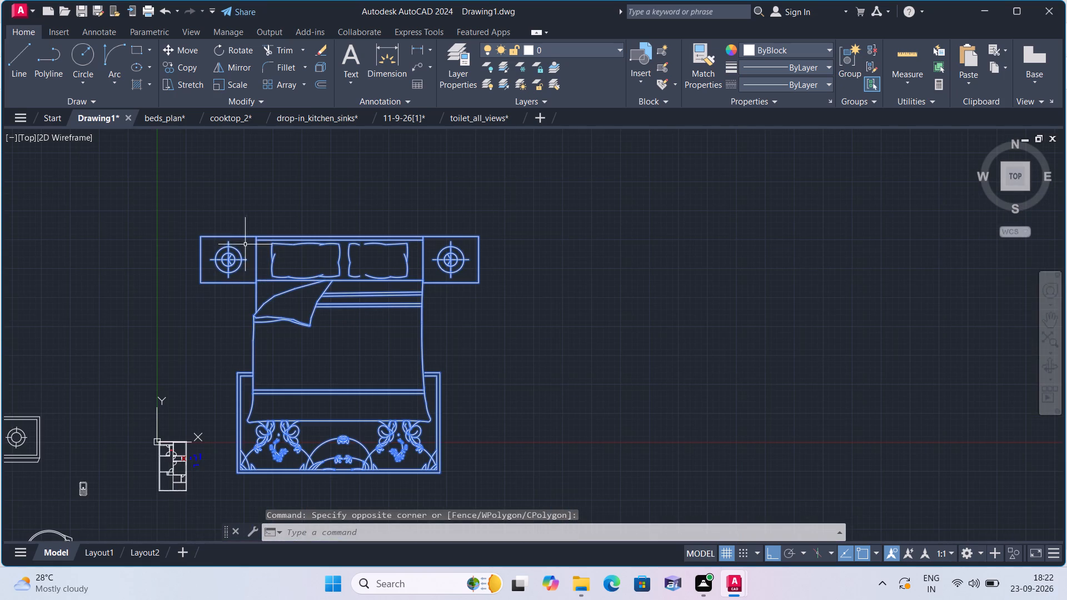
pyautogui.click(164, 241)
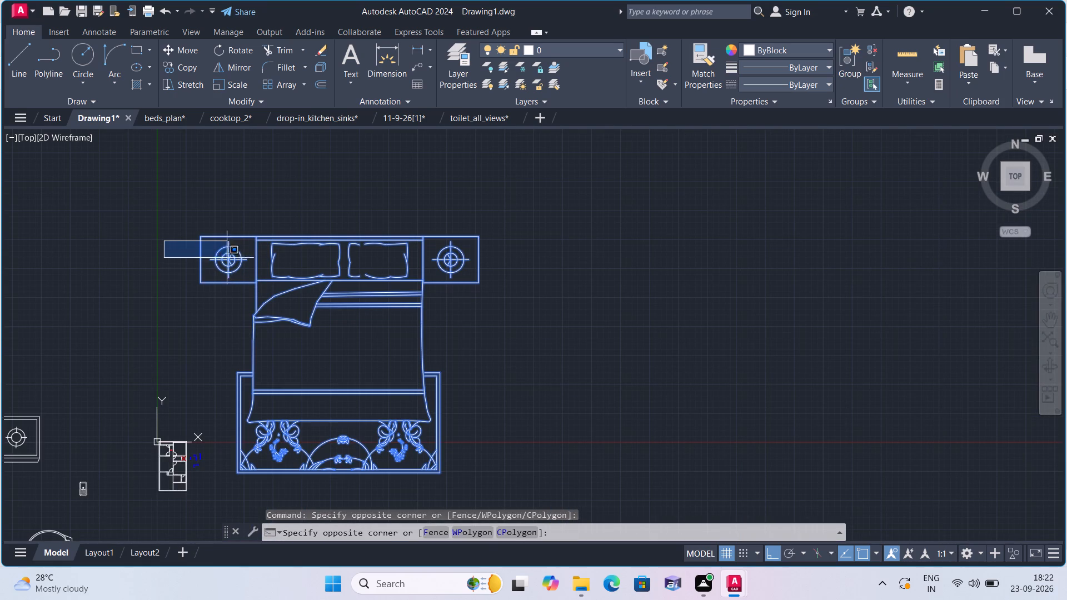
pyautogui.click(496, 347)
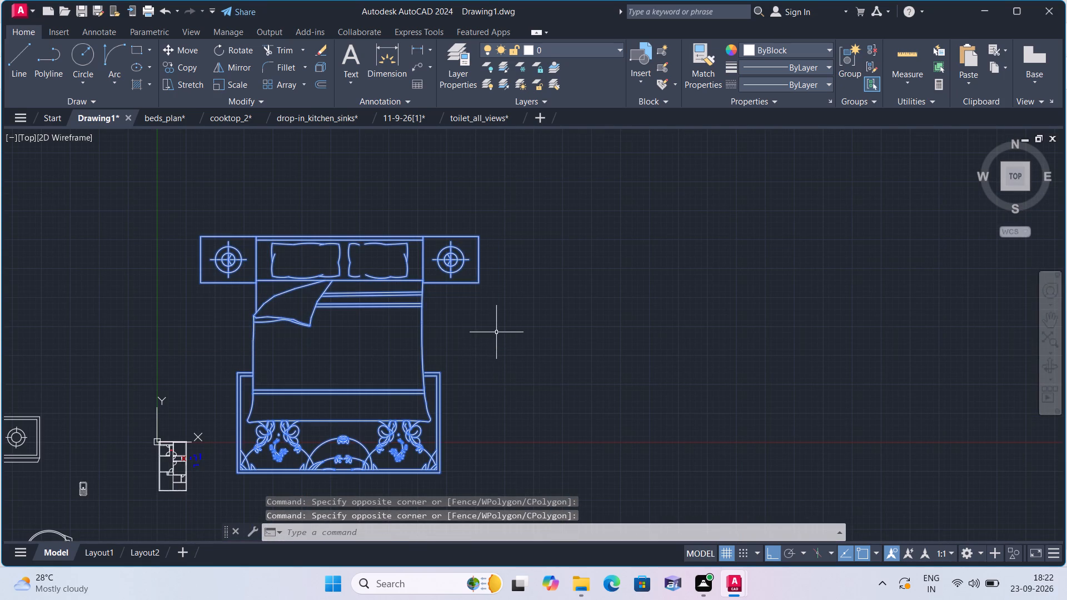
pyautogui.click(185, 67)
pyautogui.click(386, 310)
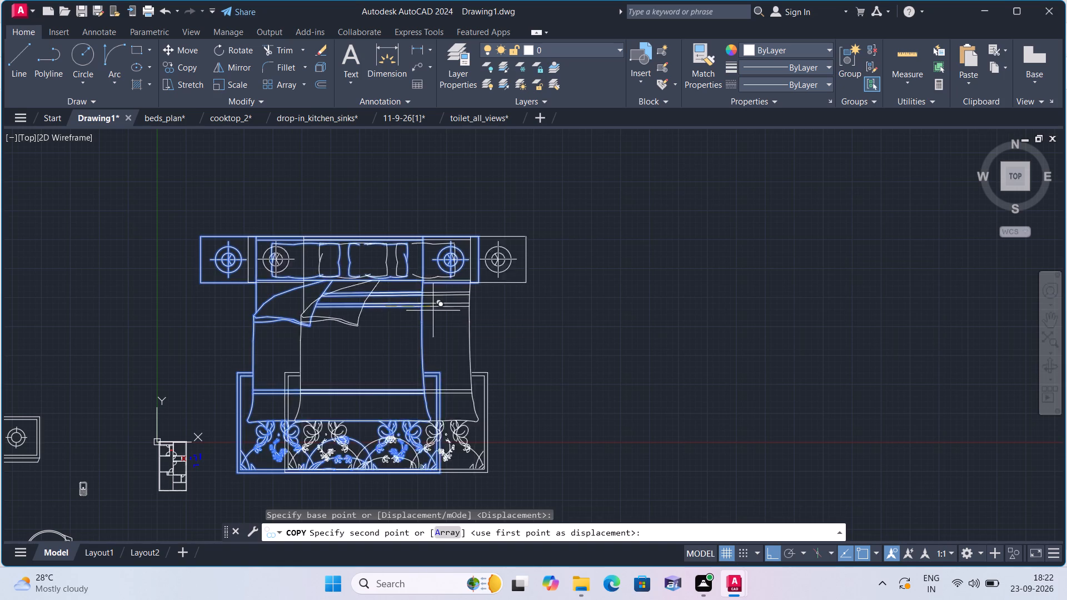
pyautogui.click(724, 312)
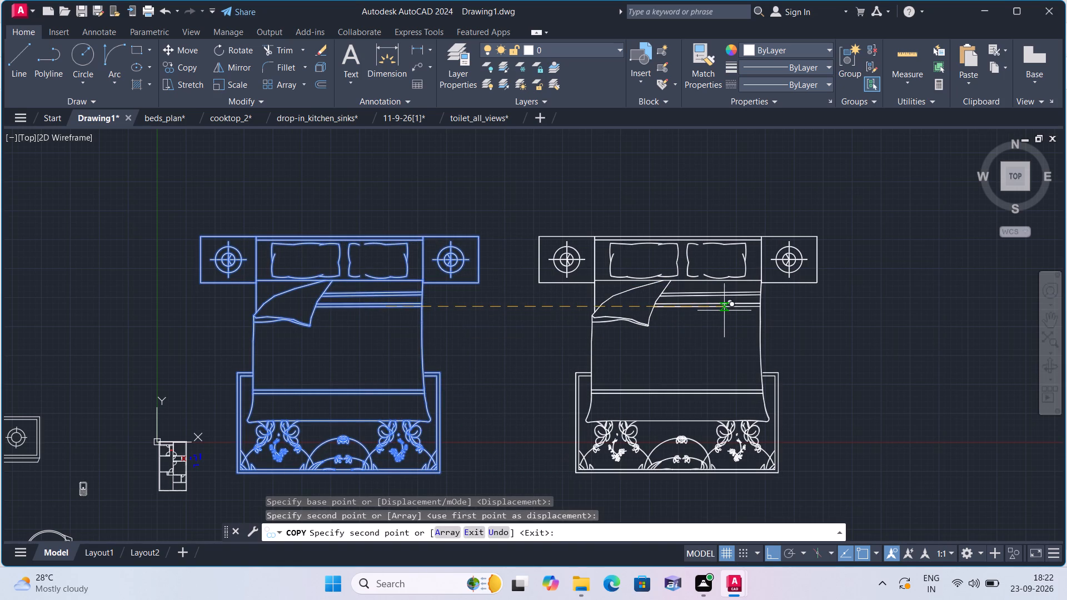
pyautogui.press('Escape')
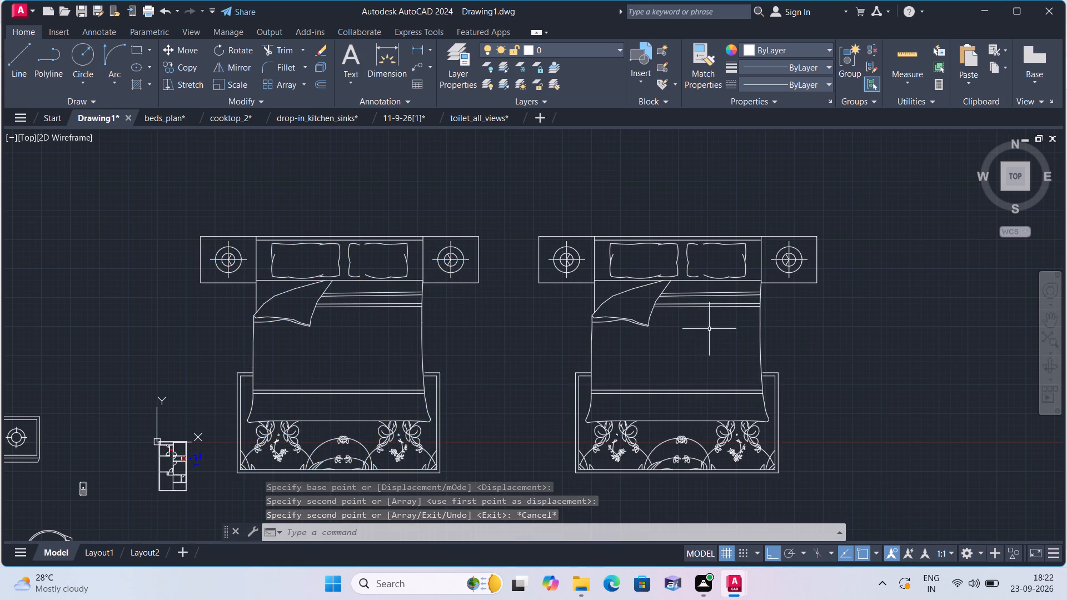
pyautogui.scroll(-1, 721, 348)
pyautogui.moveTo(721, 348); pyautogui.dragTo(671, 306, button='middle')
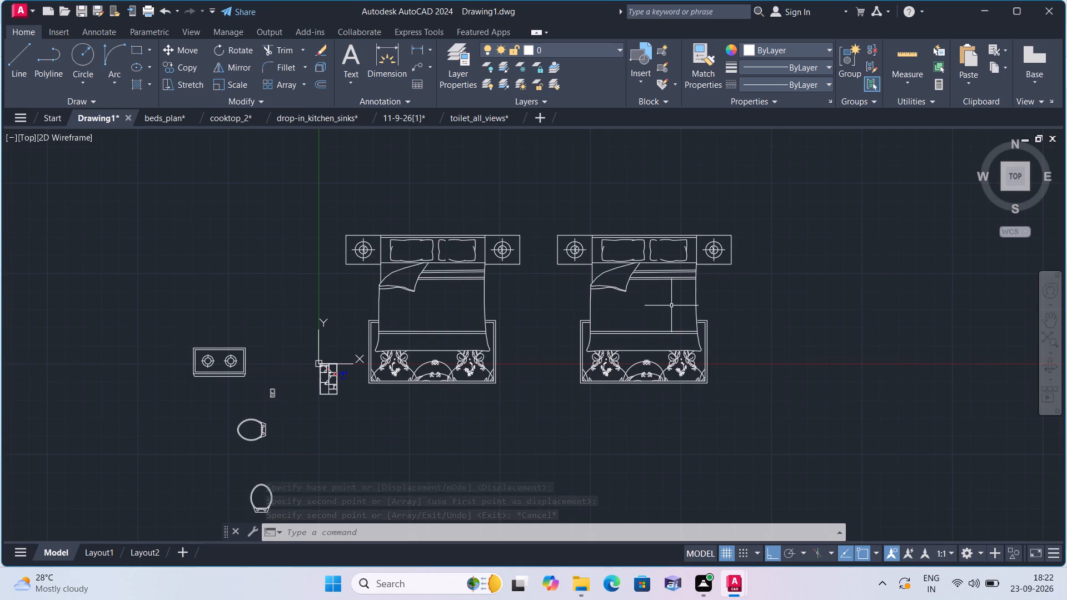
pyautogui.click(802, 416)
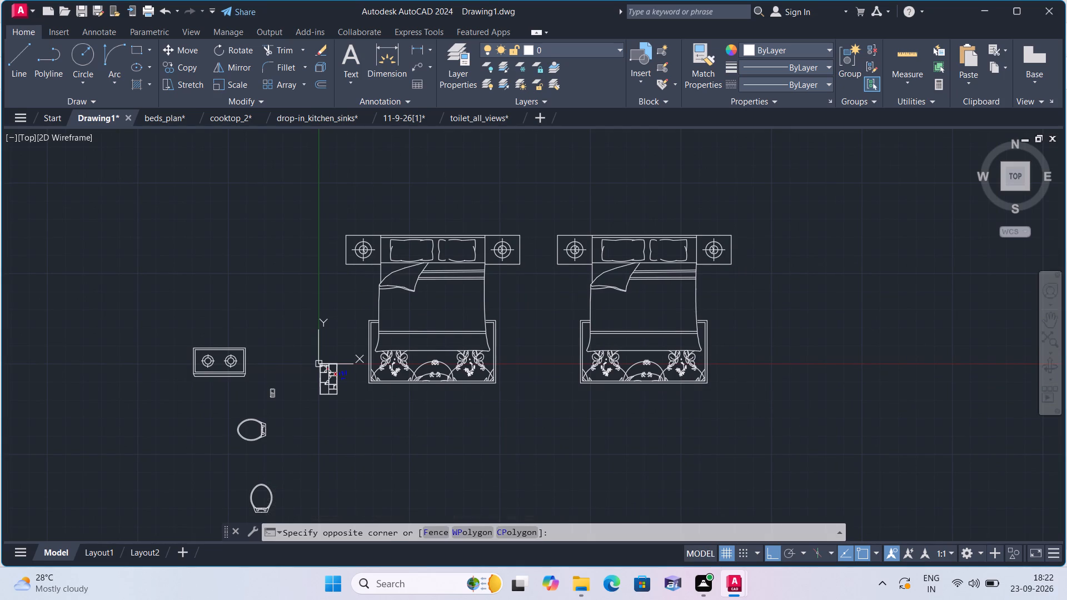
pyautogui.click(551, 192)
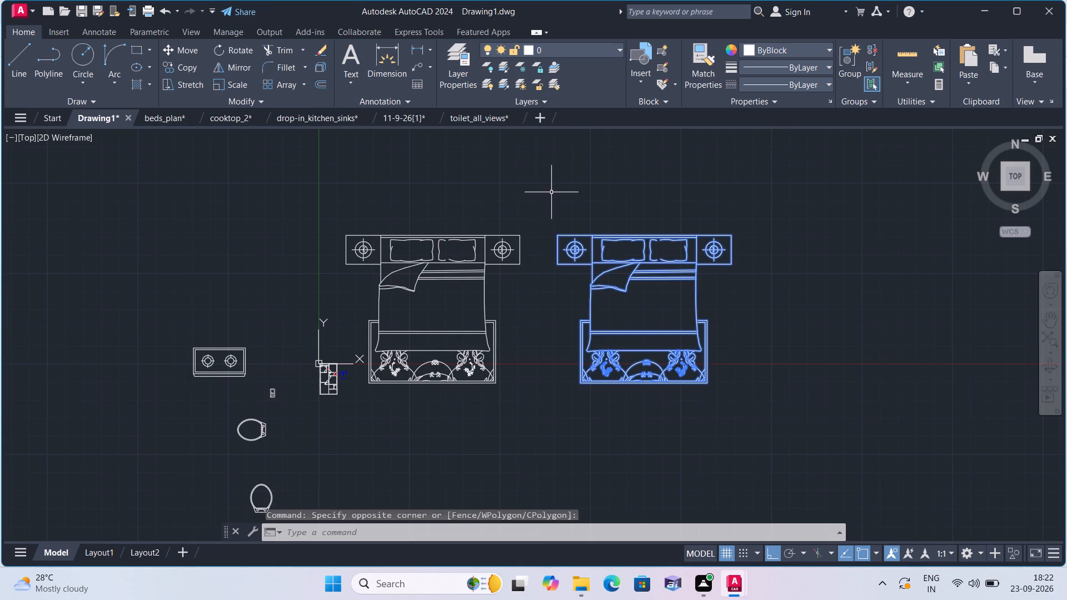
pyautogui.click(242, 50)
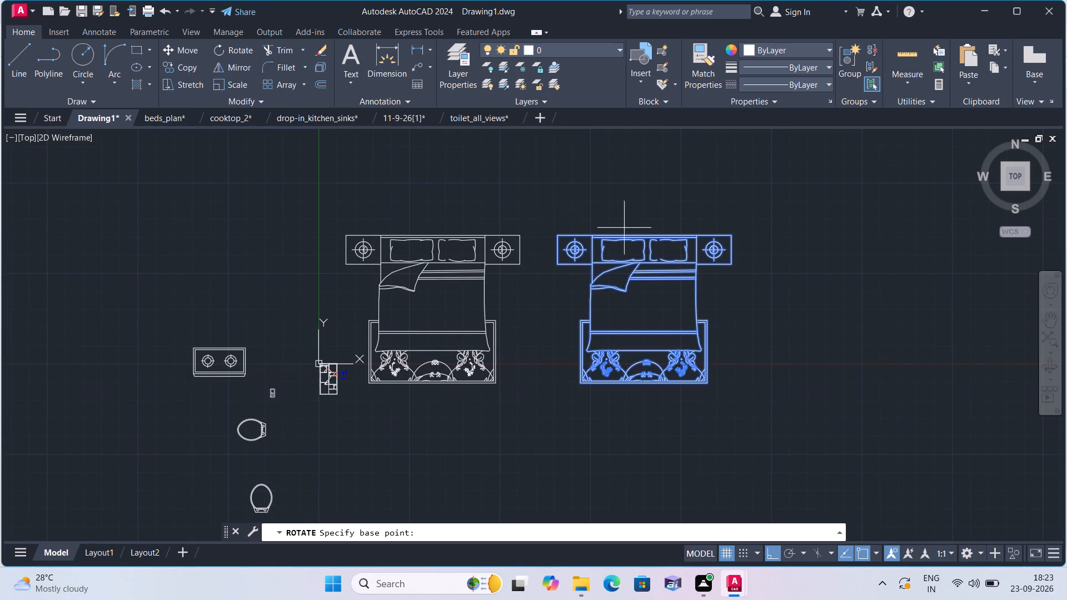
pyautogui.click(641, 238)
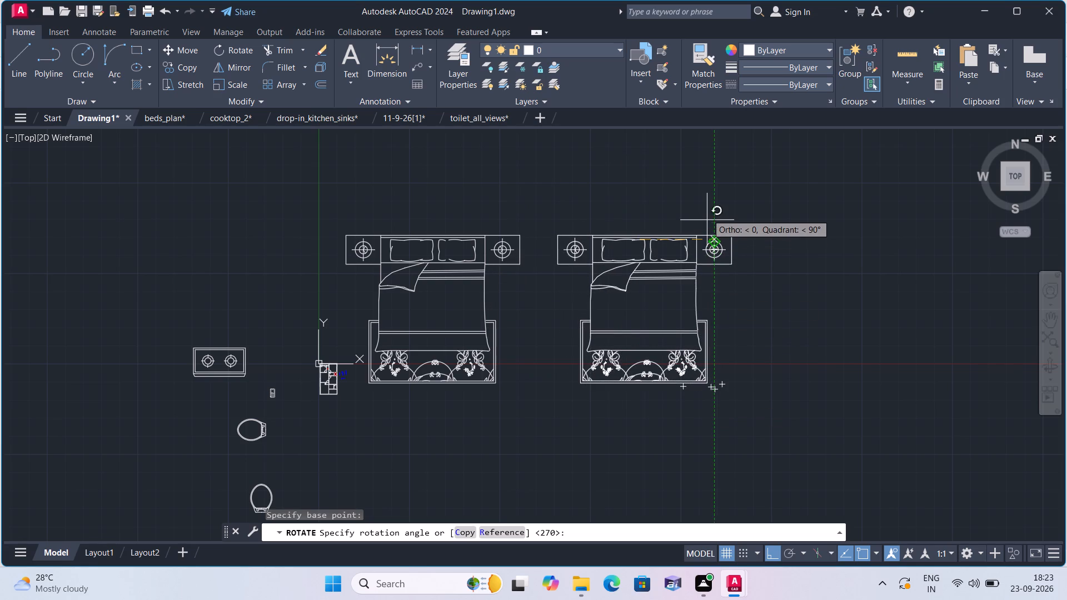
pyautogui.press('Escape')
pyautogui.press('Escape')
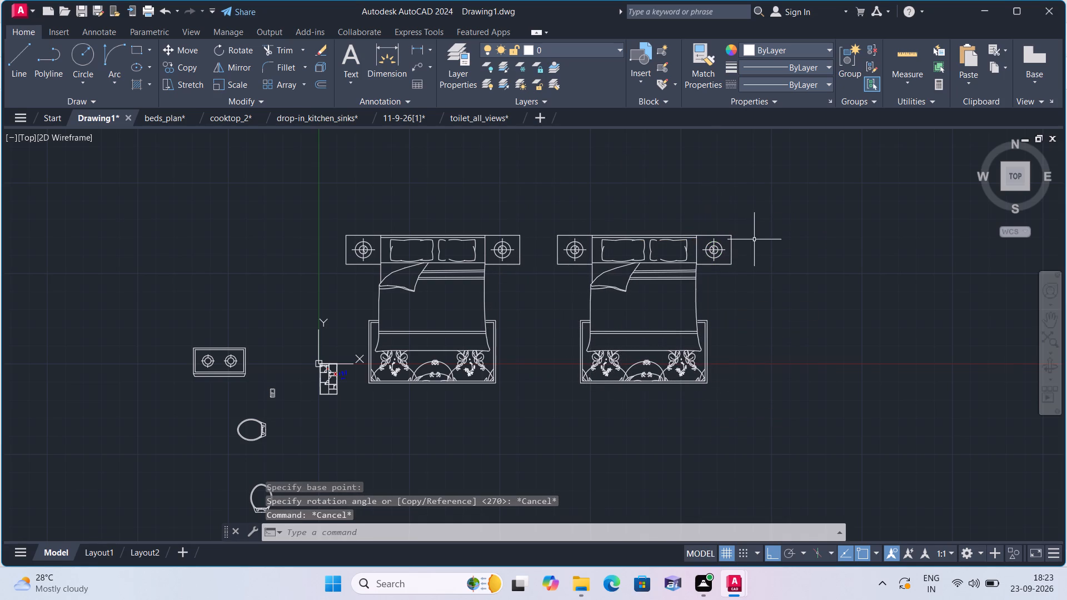
# Scale the copied bed down freehand from a base point near its middle until it is about floor-plan size.
pyautogui.scroll(2, 564, 256)
pyautogui.moveTo(444, 339); pyautogui.dragTo(626, 252, button='middle')
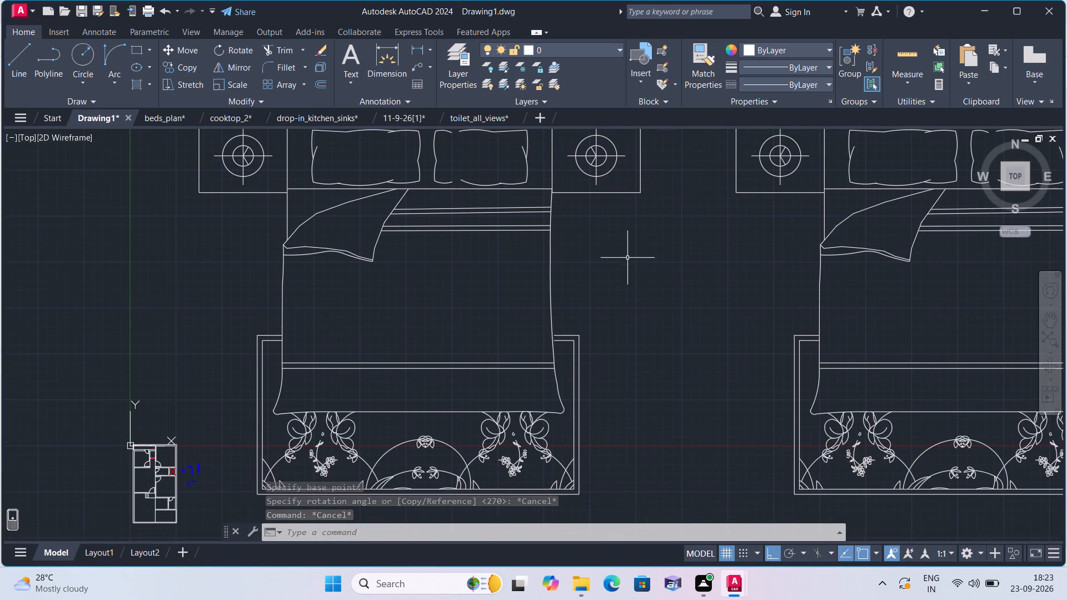
pyautogui.scroll(-1, 636, 412)
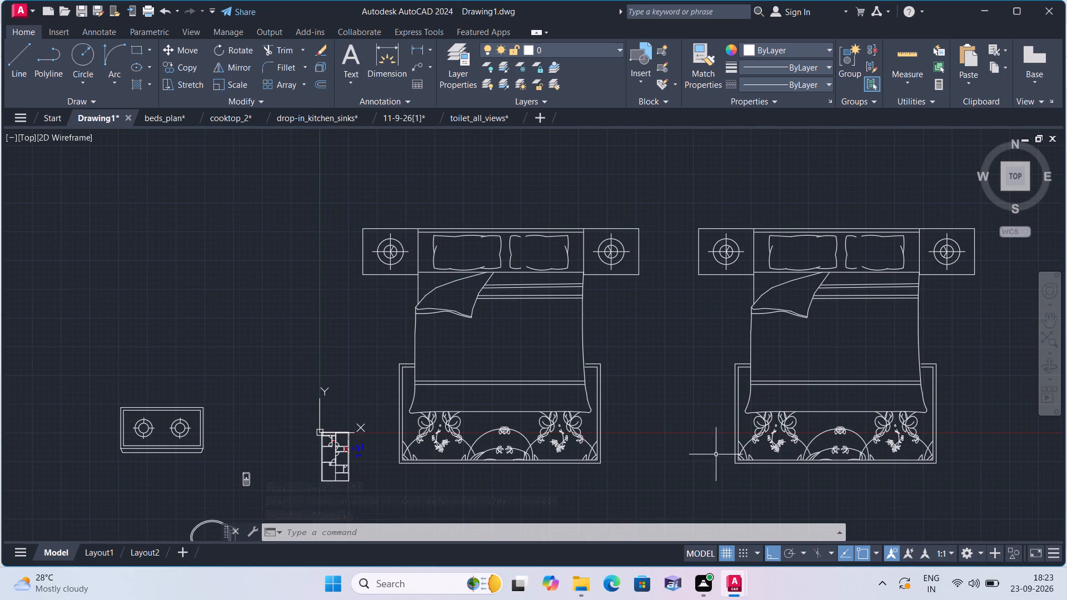
pyautogui.scroll(-1, 723, 441)
pyautogui.click(887, 468)
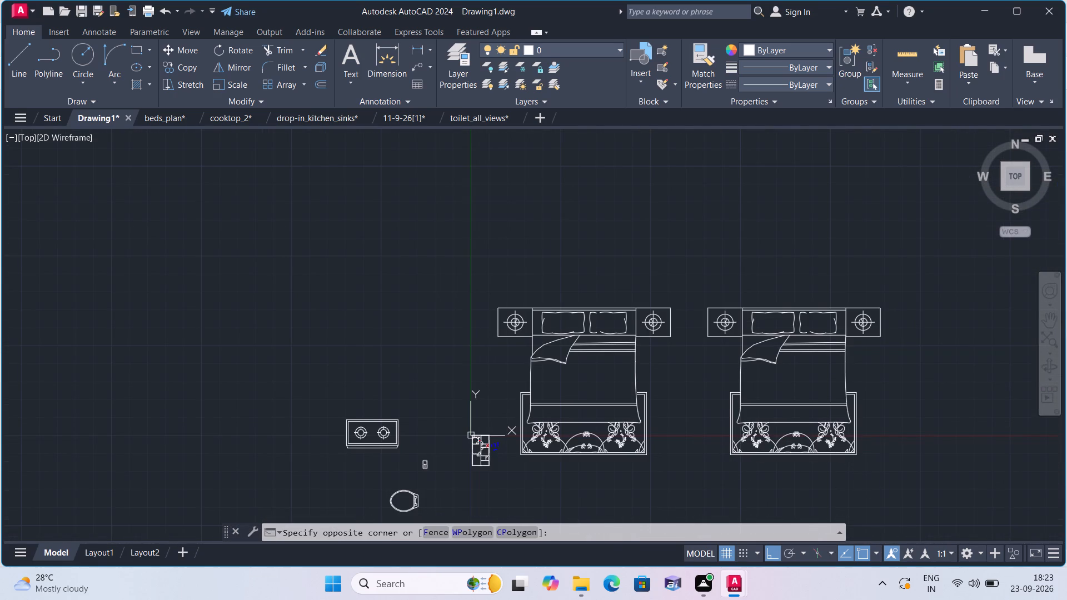
pyautogui.click(692, 250)
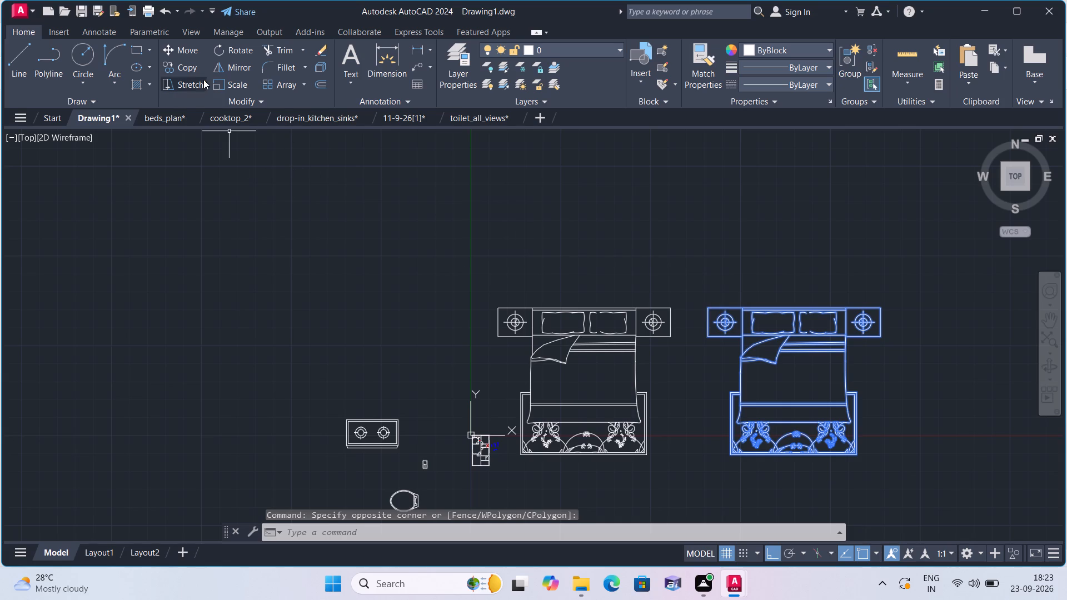
pyautogui.click(242, 81)
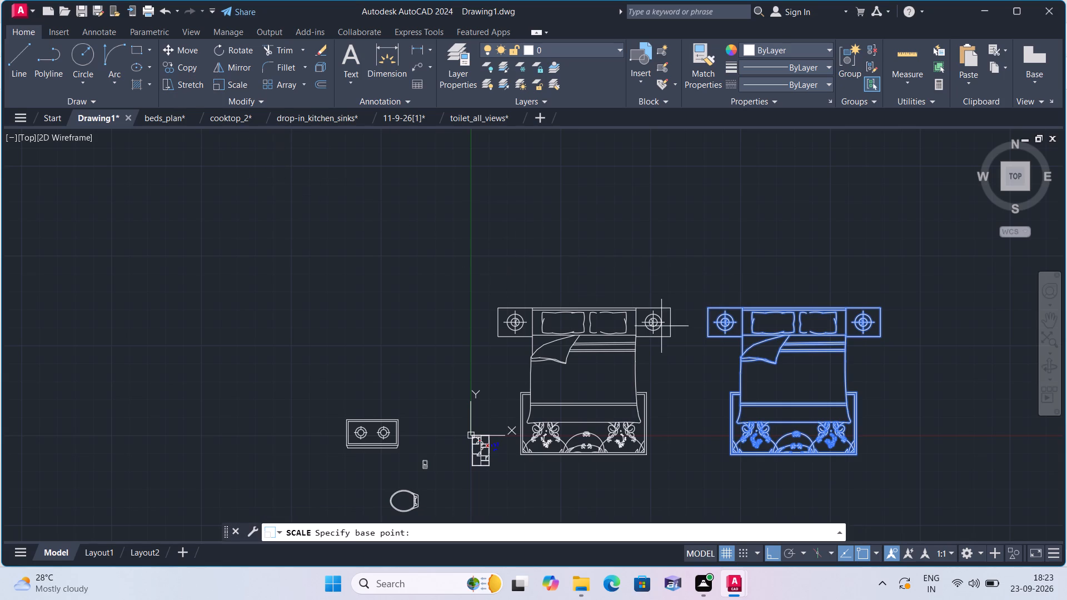
pyautogui.click(789, 377)
pyautogui.click(799, 381)
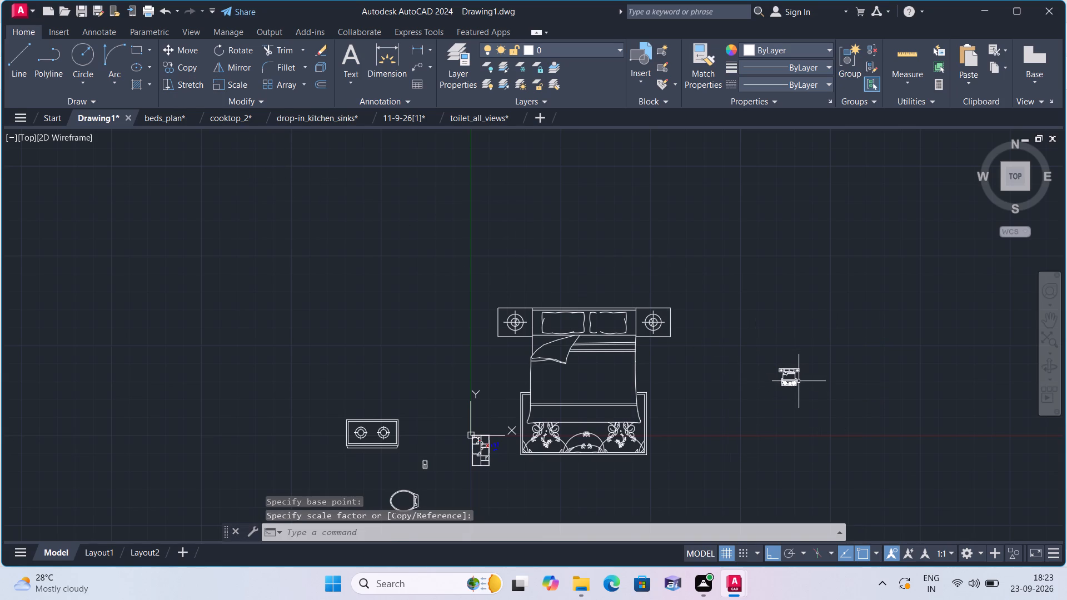
# Rotate the small bed copy 270° about a point at its left nightstand so the headboard is on the right.
pyautogui.click(837, 402)
pyautogui.click(739, 334)
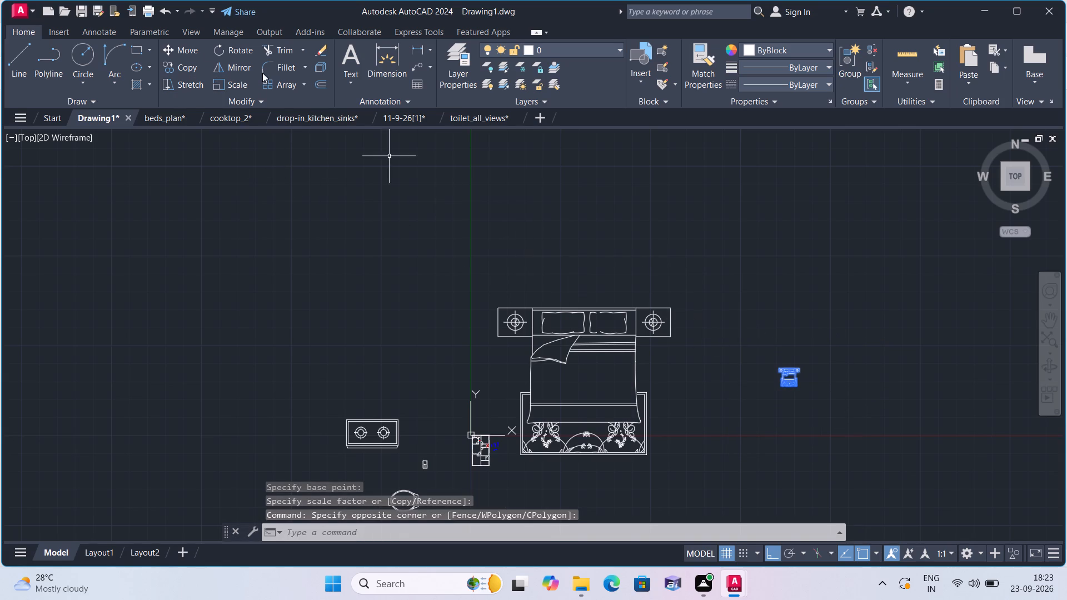
pyautogui.click(237, 51)
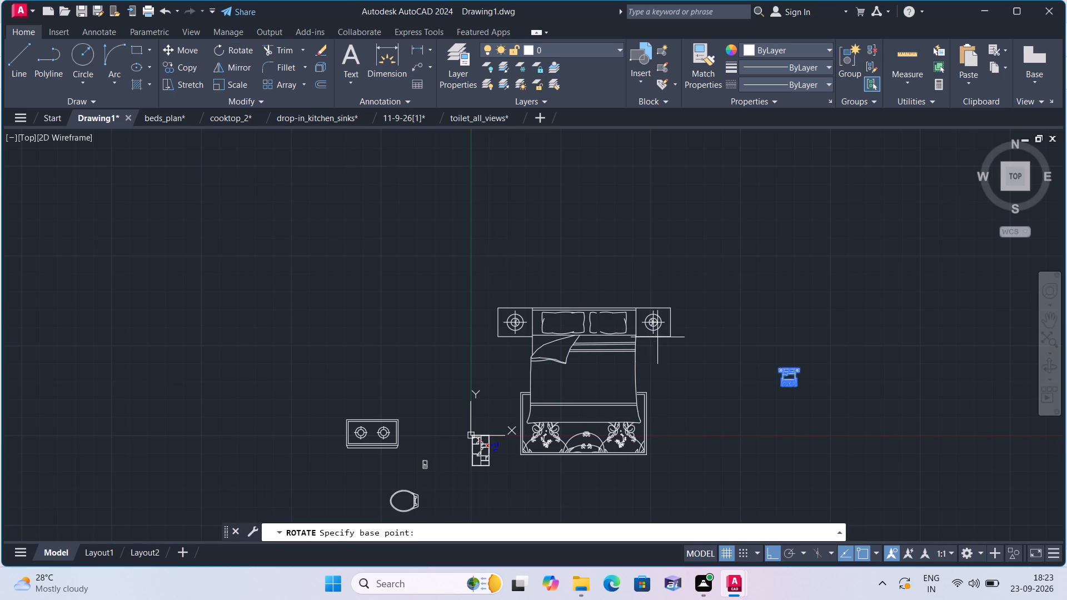
pyautogui.click(780, 369)
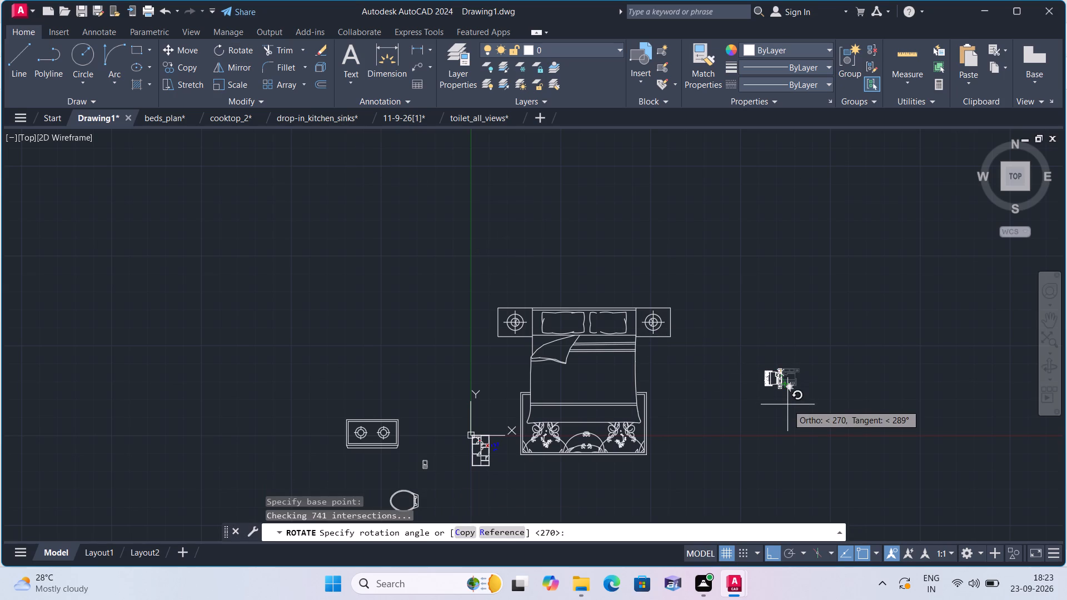
pyautogui.click(787, 420)
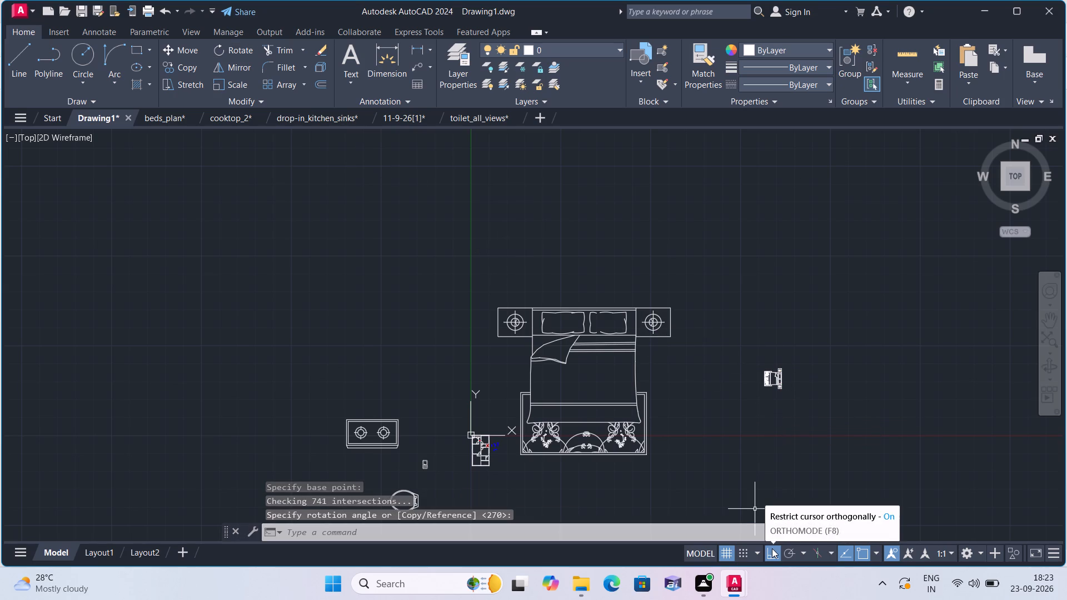
# Turn off the orthogonal cursor restriction.
pyautogui.click(772, 548)
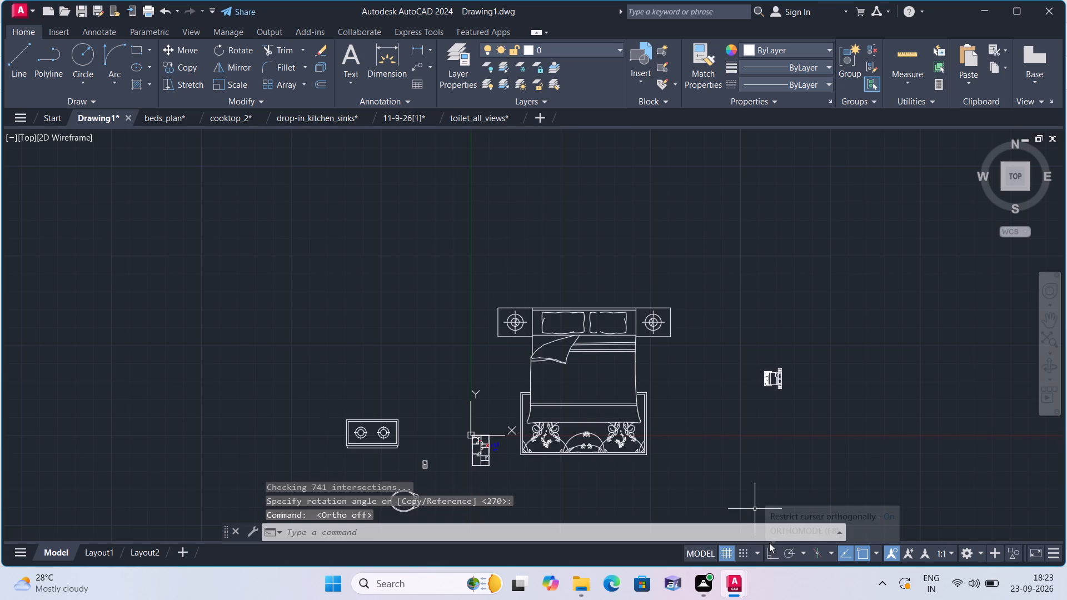
pyautogui.scroll(1, 489, 392)
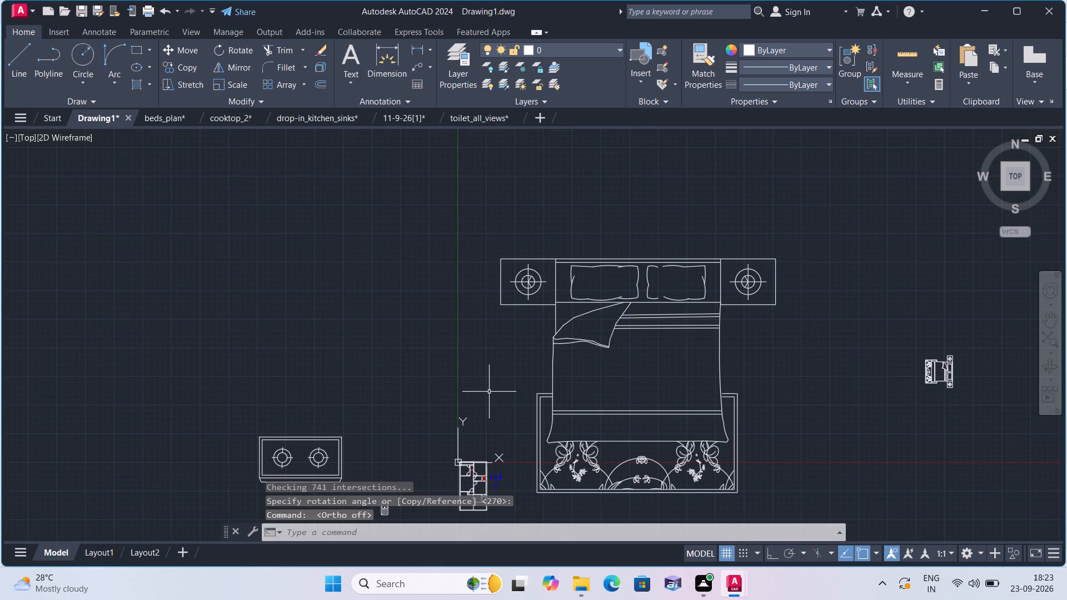
# With ortho on, draw the counter outline in the upper-left room: from the top wall about 1'-9" down, 3'-9" left, then down to the lower wall.
pyautogui.moveTo(489, 393); pyautogui.dragTo(455, 324, button='middle')
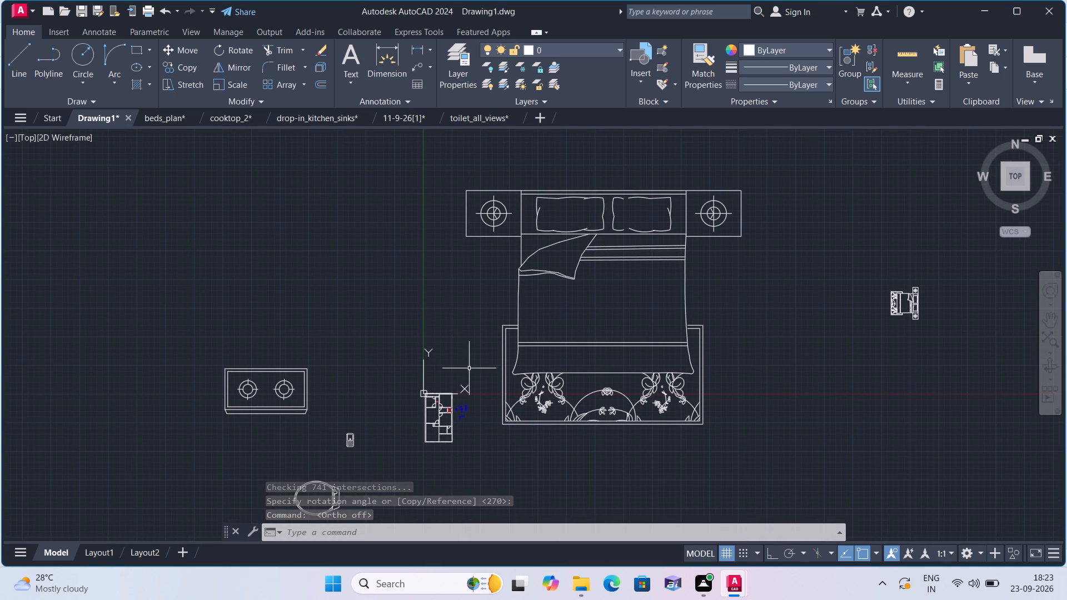
pyautogui.scroll(1, 522, 288)
pyautogui.moveTo(511, 289); pyautogui.dragTo(492, 281, button='middle')
pyautogui.scroll(-2, 492, 281)
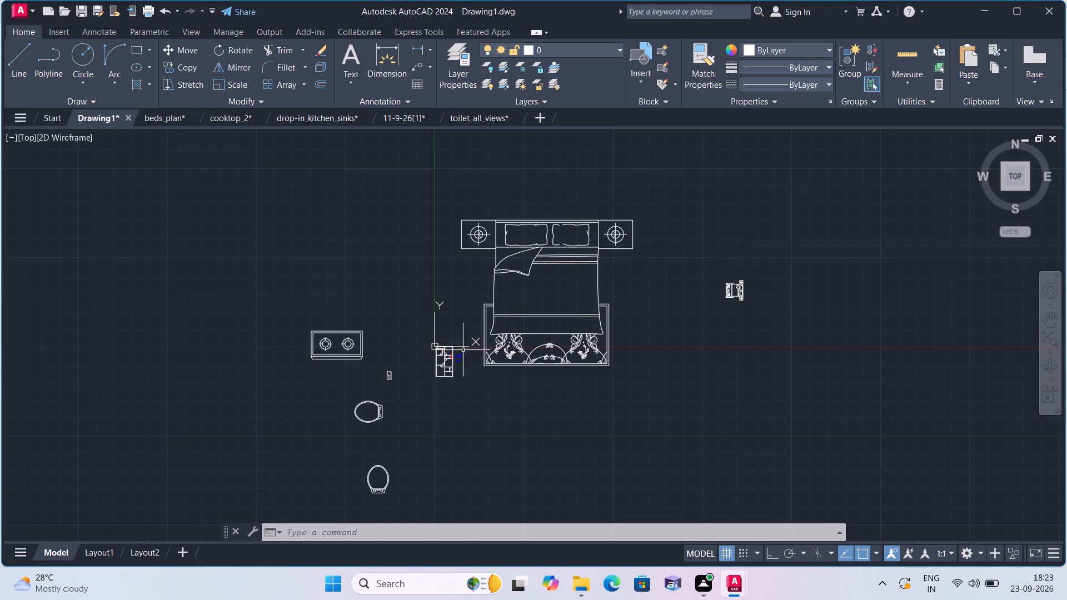
pyautogui.scroll(1, 457, 352)
pyautogui.scroll(1, 407, 372)
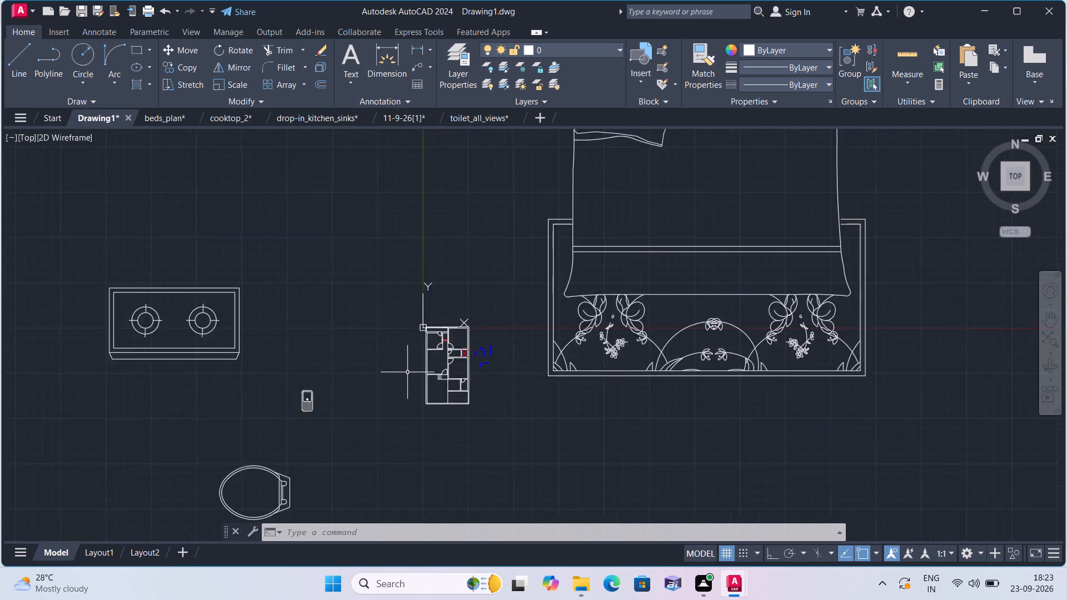
pyautogui.scroll(2, 407, 372)
pyautogui.moveTo(376, 358); pyautogui.dragTo(429, 393, button='middle')
pyautogui.scroll(3, 460, 351)
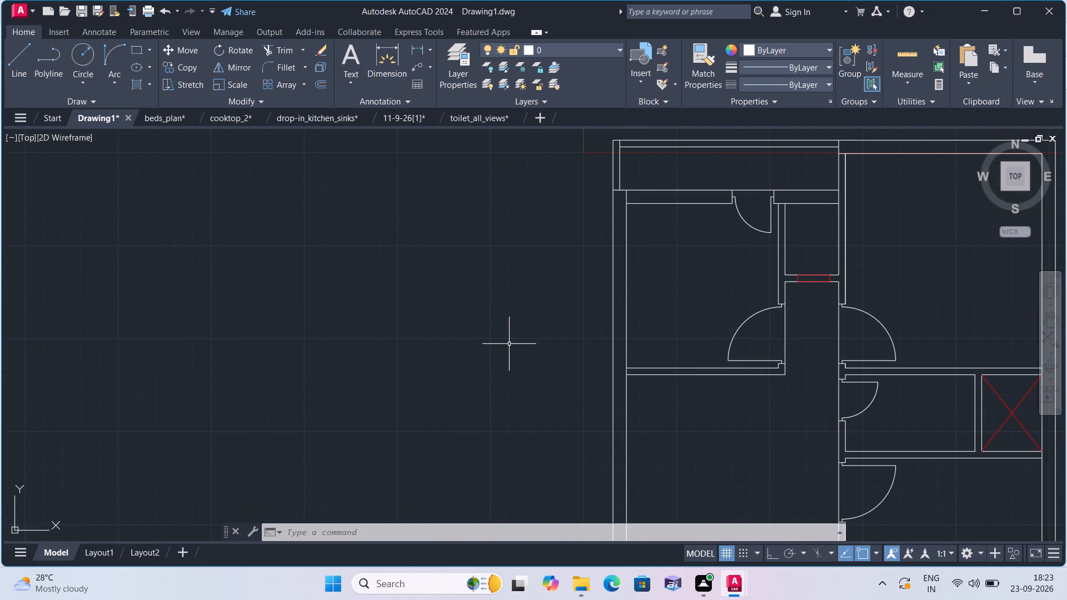
pyautogui.write('l')
pyautogui.press('space')
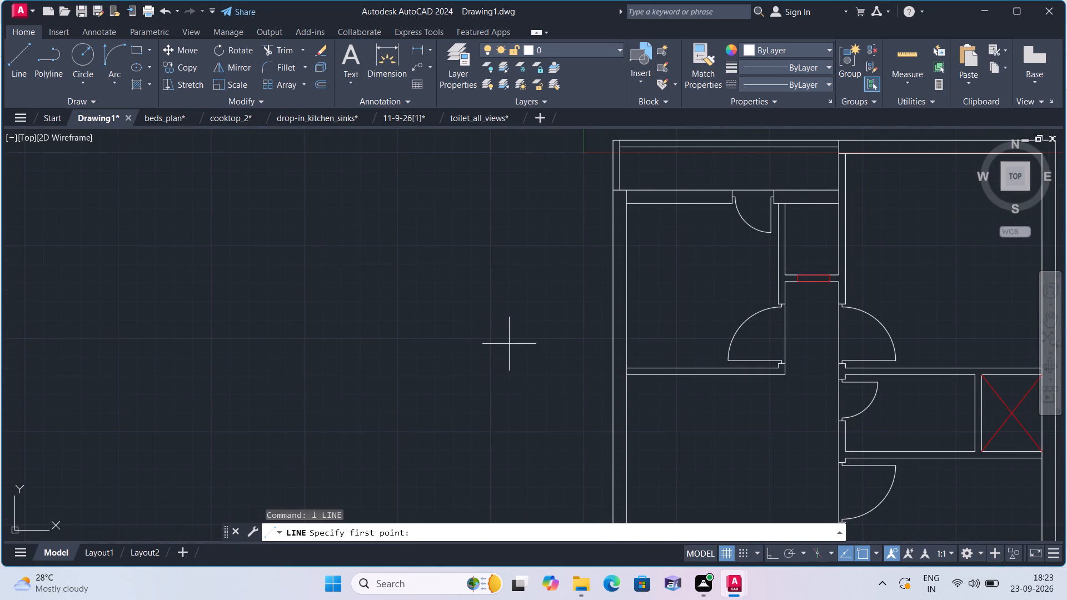
pyautogui.scroll(2, 557, 300)
pyautogui.moveTo(430, 364); pyautogui.dragTo(231, 367, button='middle')
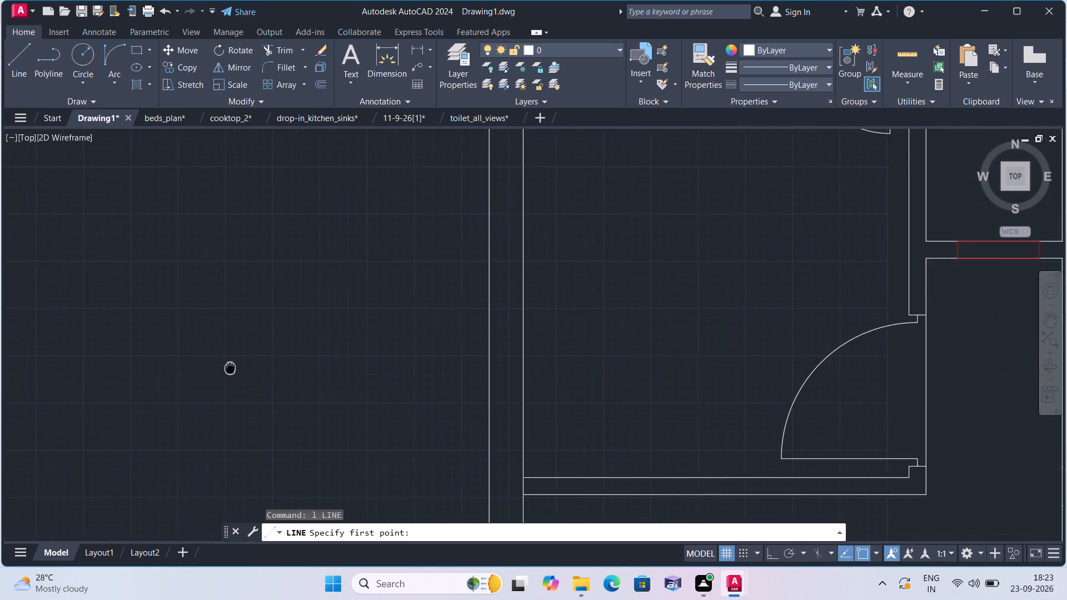
pyautogui.scroll(-2, 205, 383)
pyautogui.scroll(2, 458, 279)
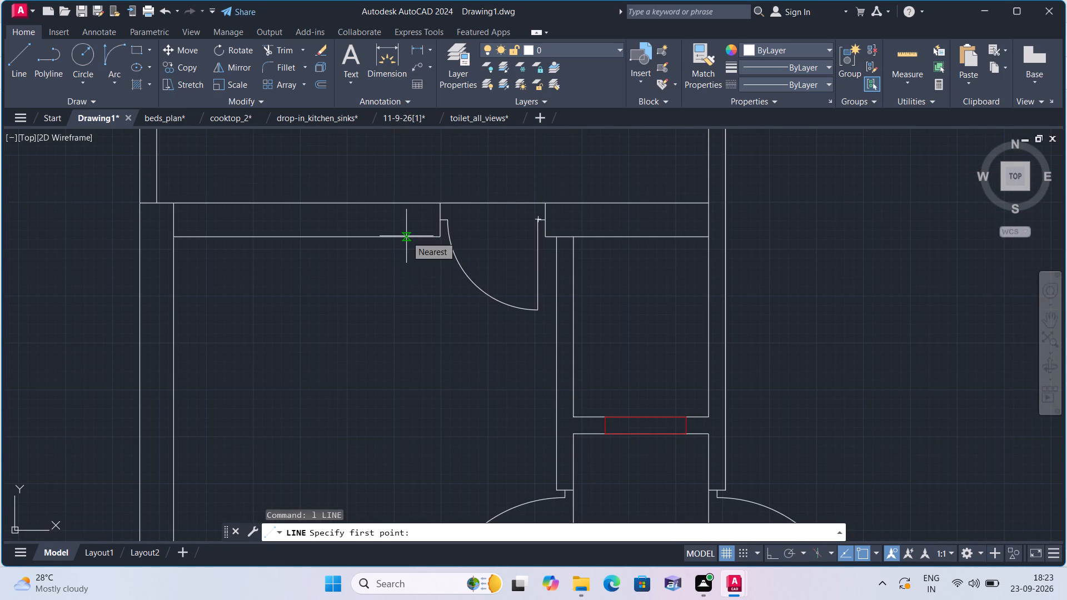
pyautogui.click(406, 236)
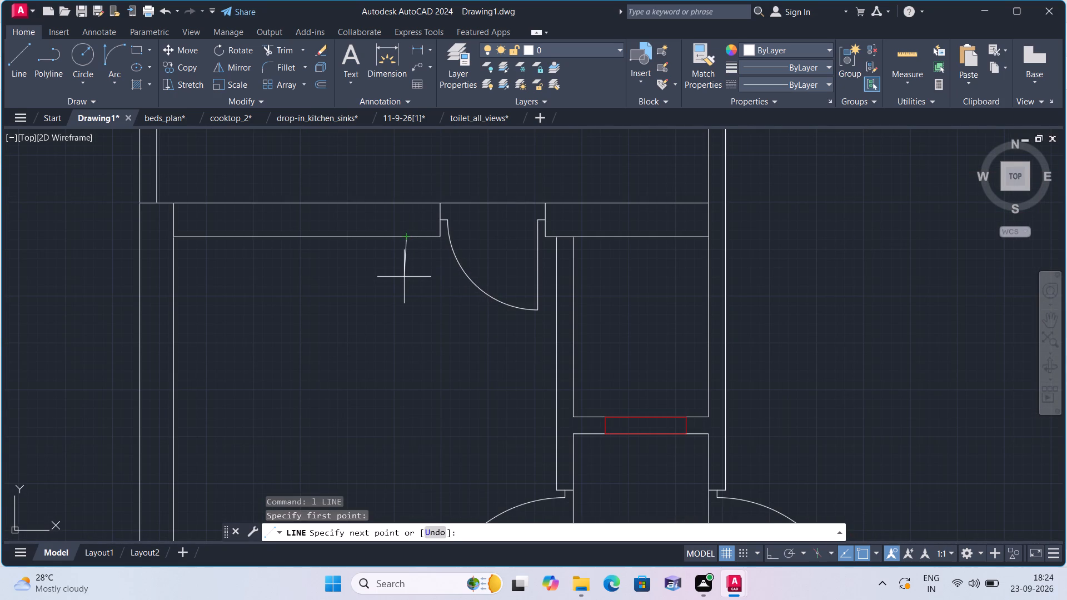
pyautogui.press('F8')
pyautogui.click(388, 314)
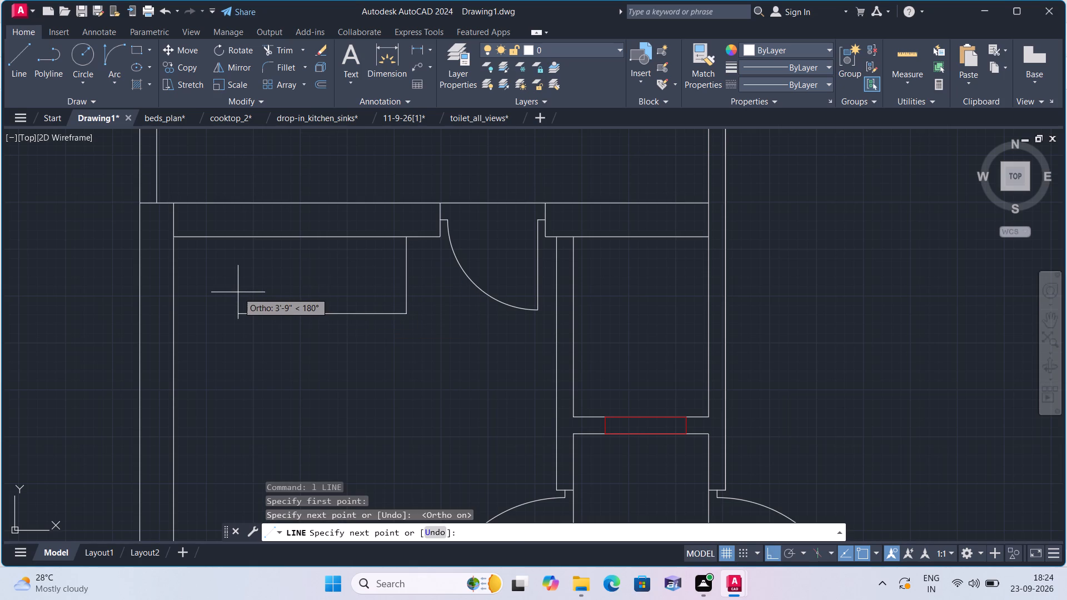
pyautogui.click(237, 294)
pyautogui.moveTo(245, 328); pyautogui.dragTo(279, 251, button='middle')
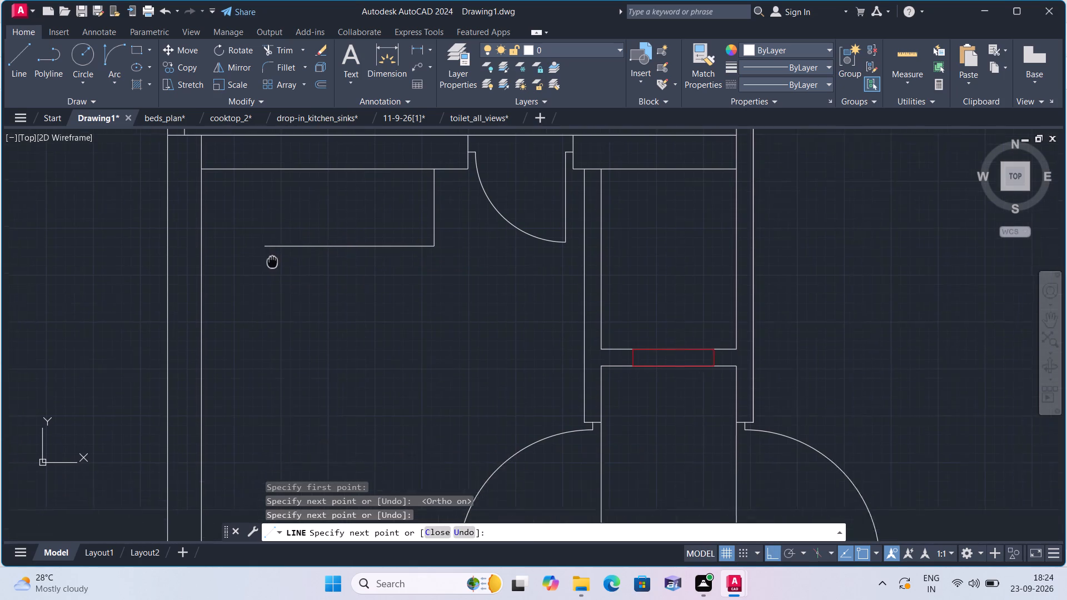
pyautogui.moveTo(293, 322); pyautogui.dragTo(337, 181, button='middle')
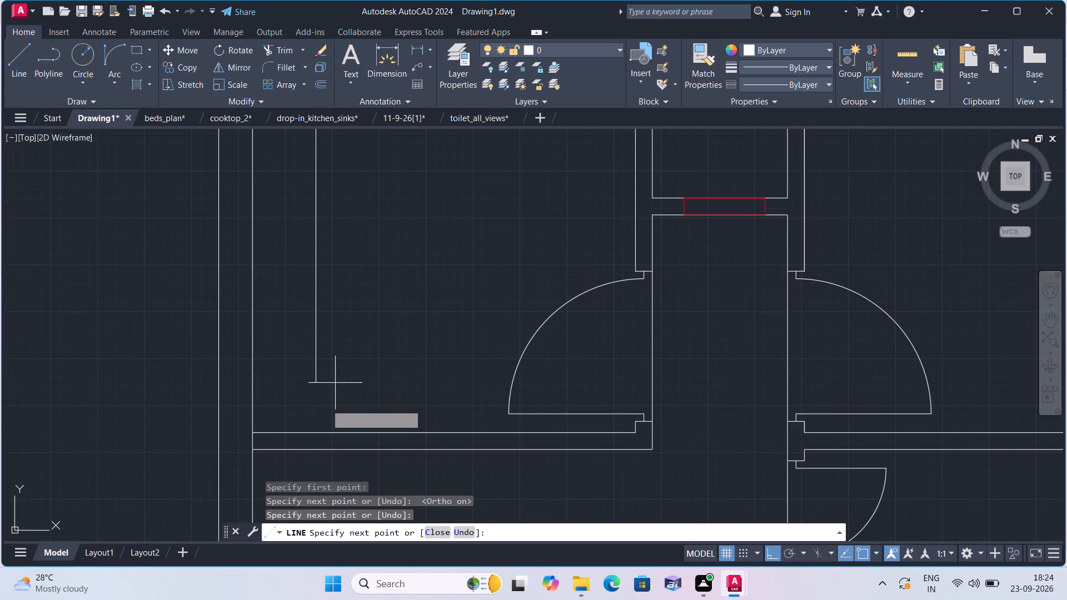
pyautogui.click(314, 431)
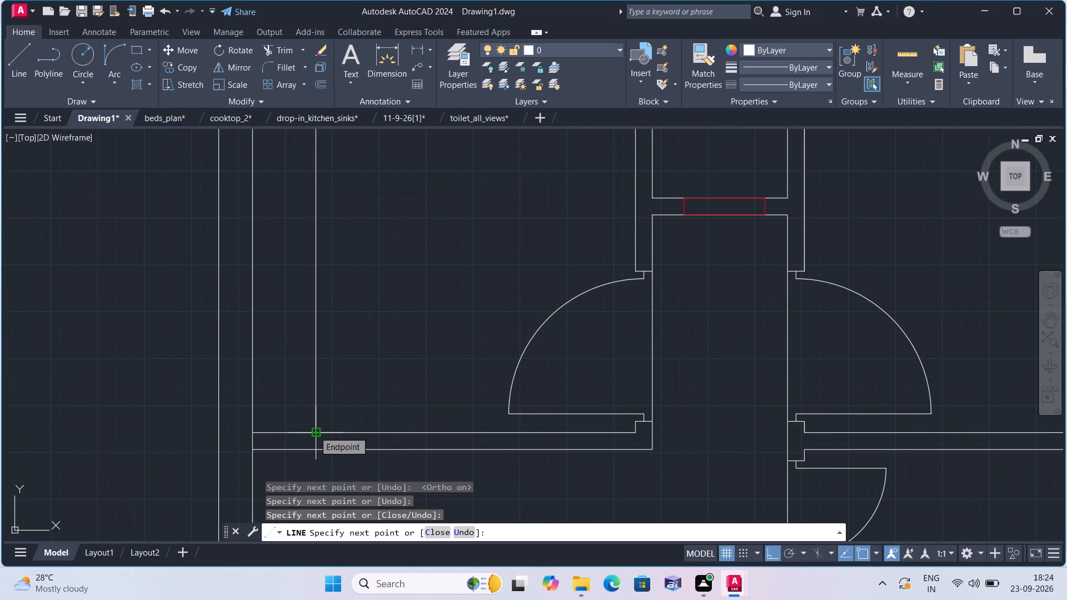
pyautogui.press('space')
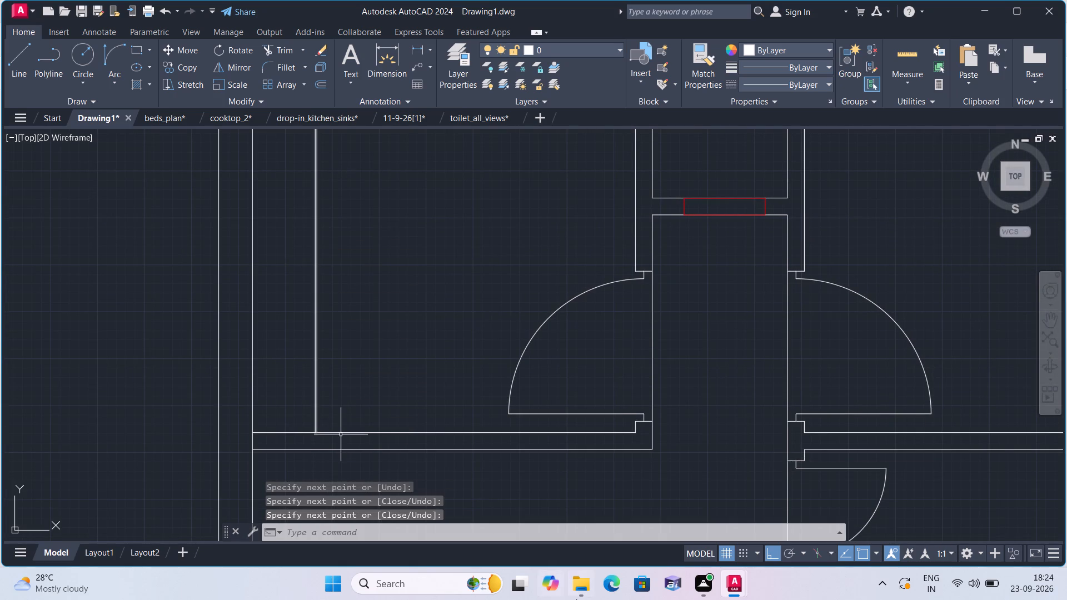
# Turn off ortho and scale the large cooktop symbol down freehand from a base point between its burners.
pyautogui.click(772, 554)
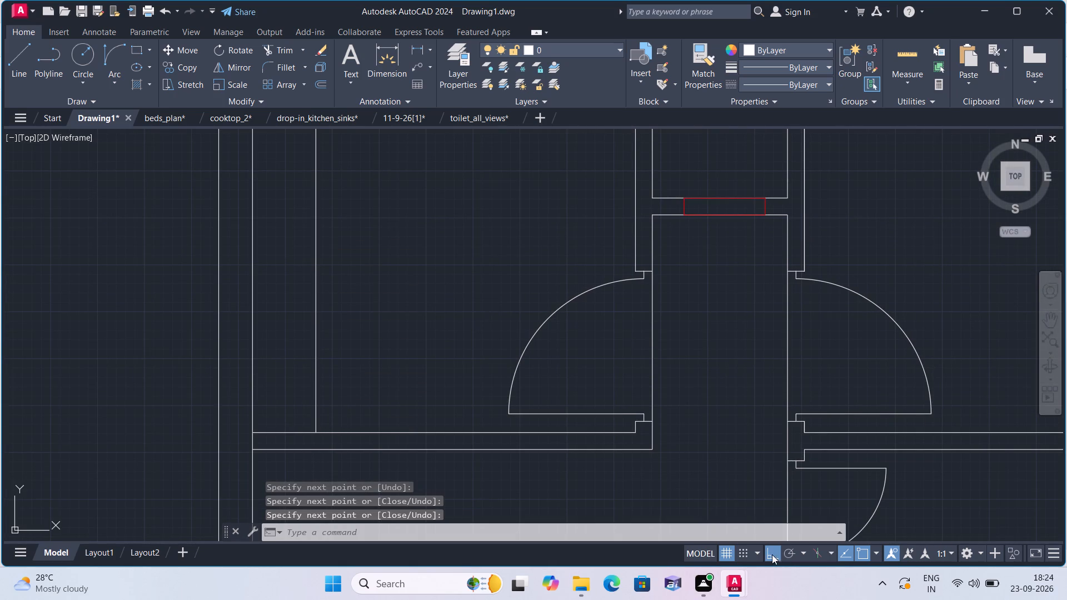
pyautogui.scroll(-3, 397, 398)
pyautogui.scroll(-1, 229, 373)
pyautogui.moveTo(196, 362); pyautogui.dragTo(205, 362, button='middle')
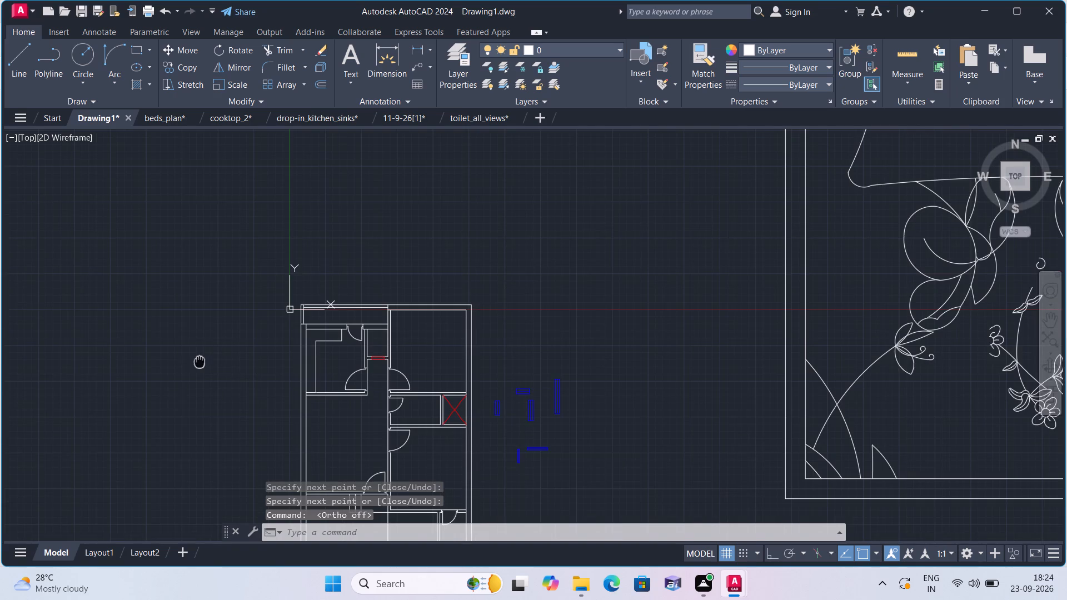
pyautogui.moveTo(205, 362); pyautogui.dragTo(376, 338, button='middle')
pyautogui.scroll(-3, 376, 338)
pyautogui.click(233, 363)
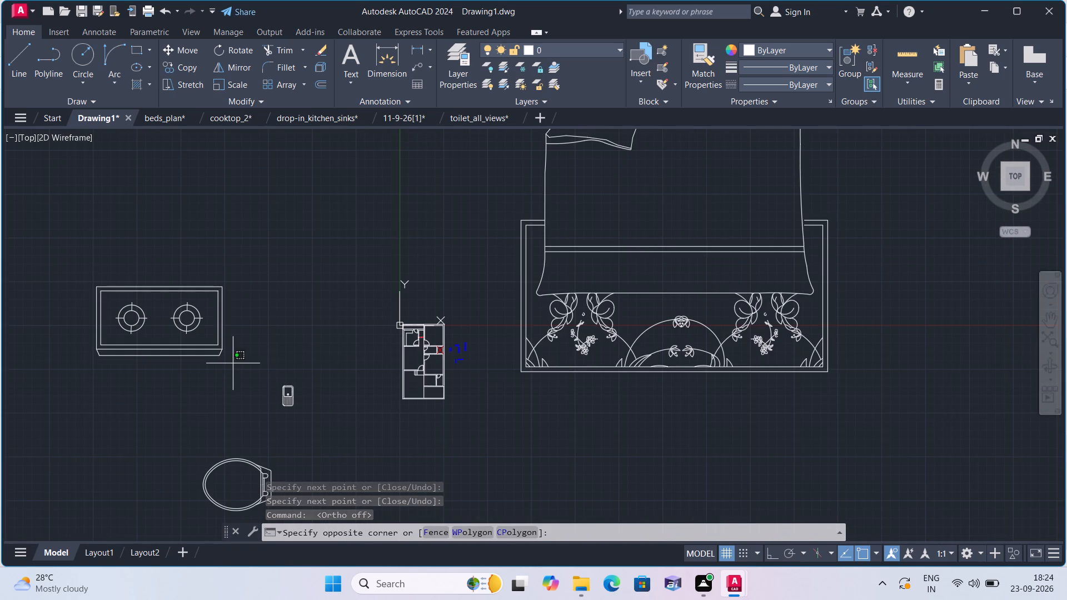
pyautogui.click(64, 249)
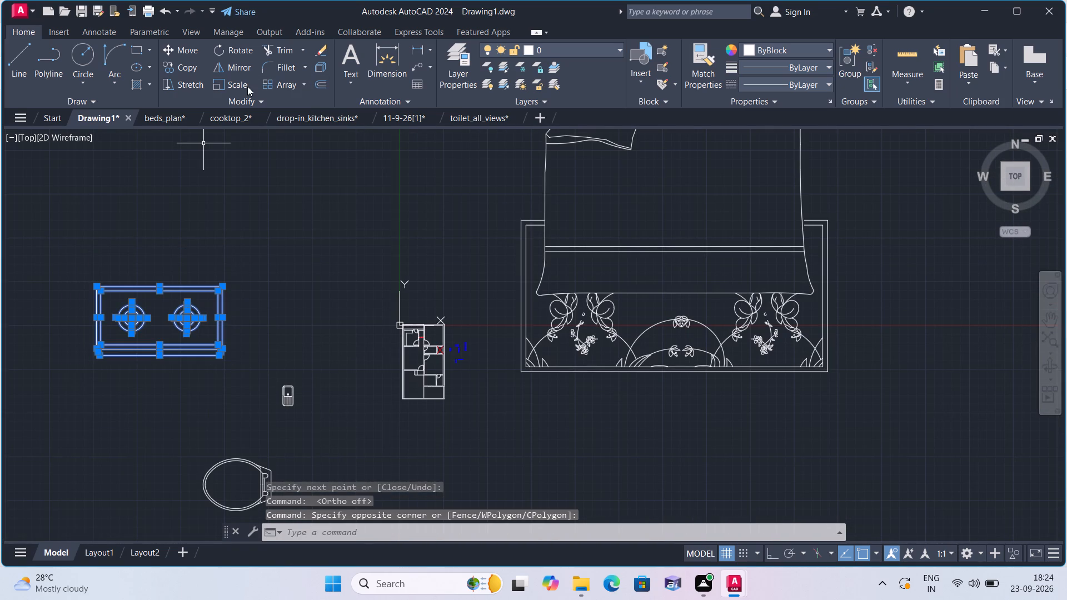
pyautogui.click(238, 81)
pyautogui.click(160, 305)
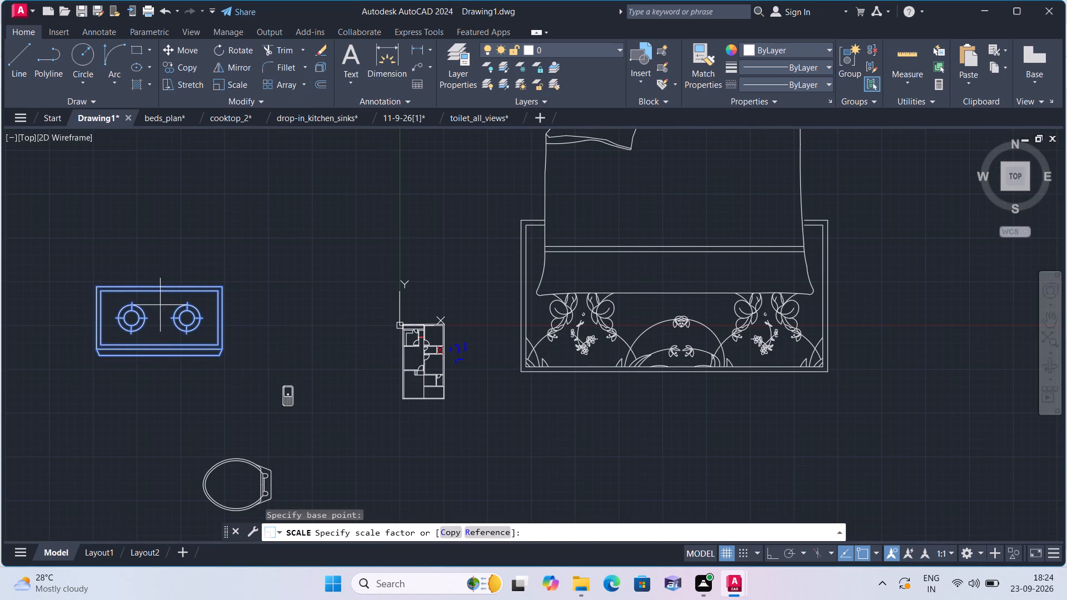
pyautogui.click(162, 312)
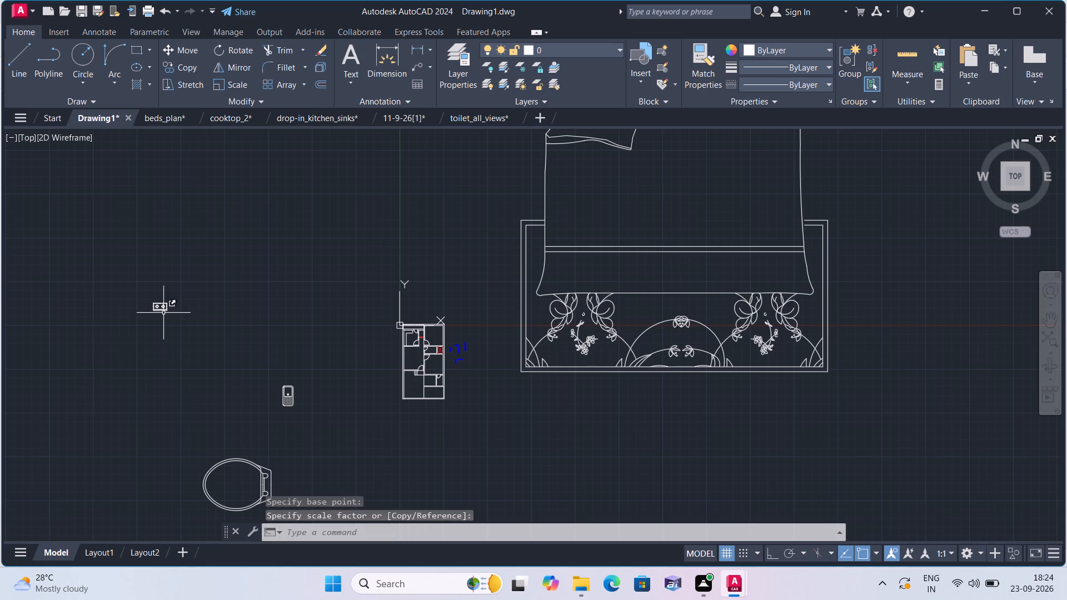
# Move the reduced cooktop symbol closer to the floor plan, into the empty space on its left.
pyautogui.click(183, 326)
pyautogui.click(102, 268)
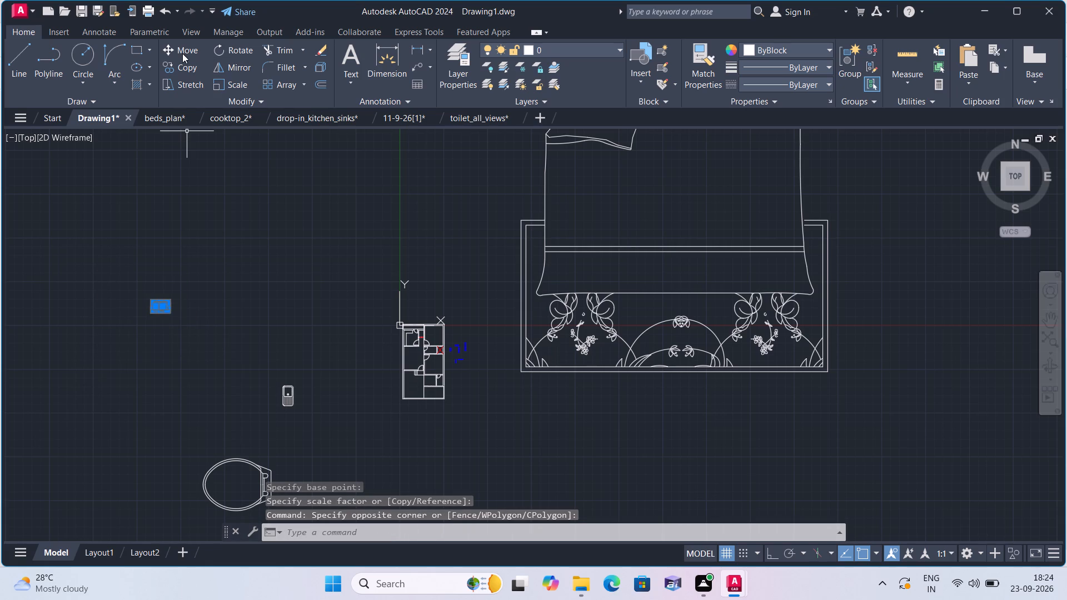
pyautogui.click(182, 49)
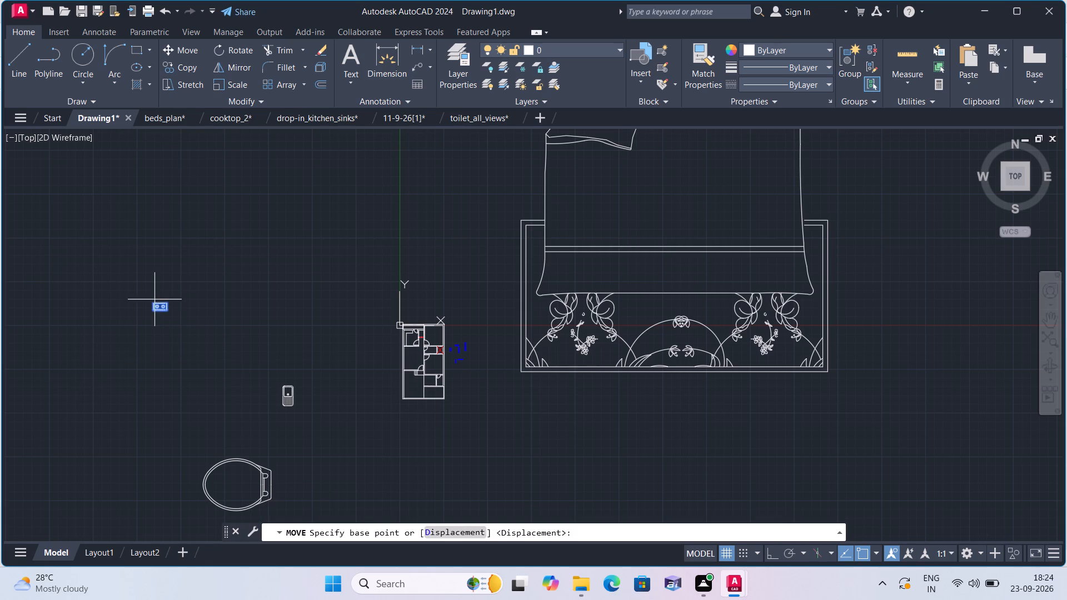
pyautogui.click(154, 301)
pyautogui.scroll(5, 348, 330)
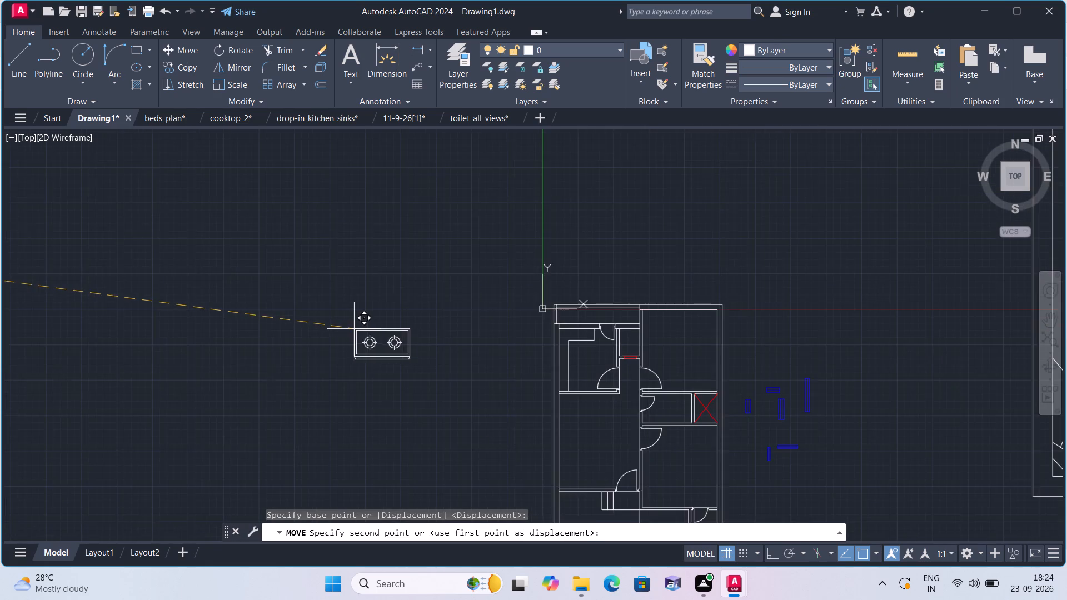
pyautogui.click(356, 327)
# Scale the cooktop down again freehand from the middle of its top edge until it is smaller than the counter.
pyautogui.click(475, 399)
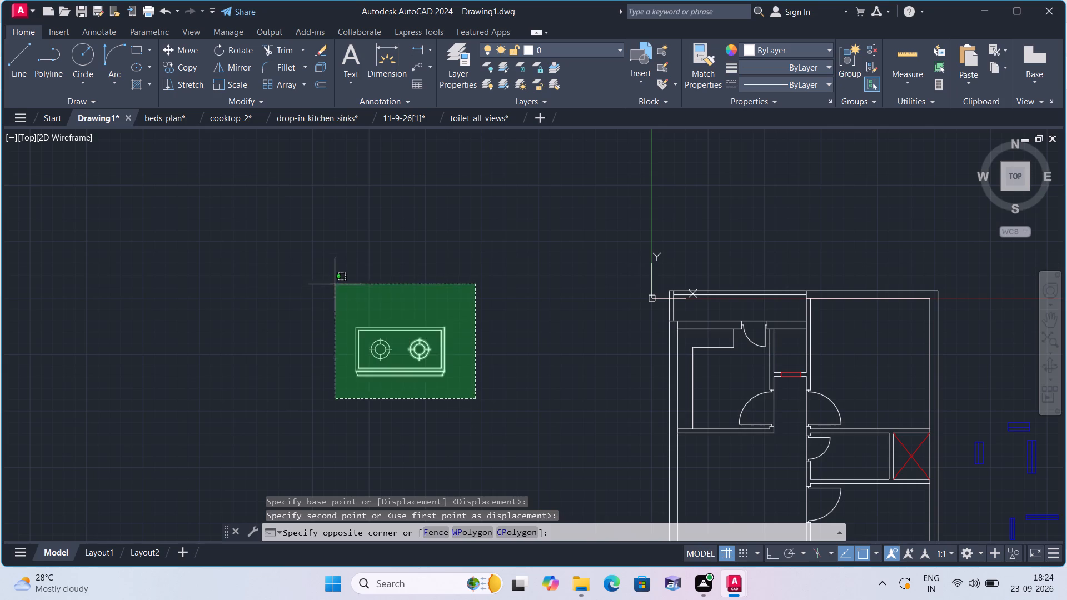
pyautogui.click(247, 255)
pyautogui.click(238, 81)
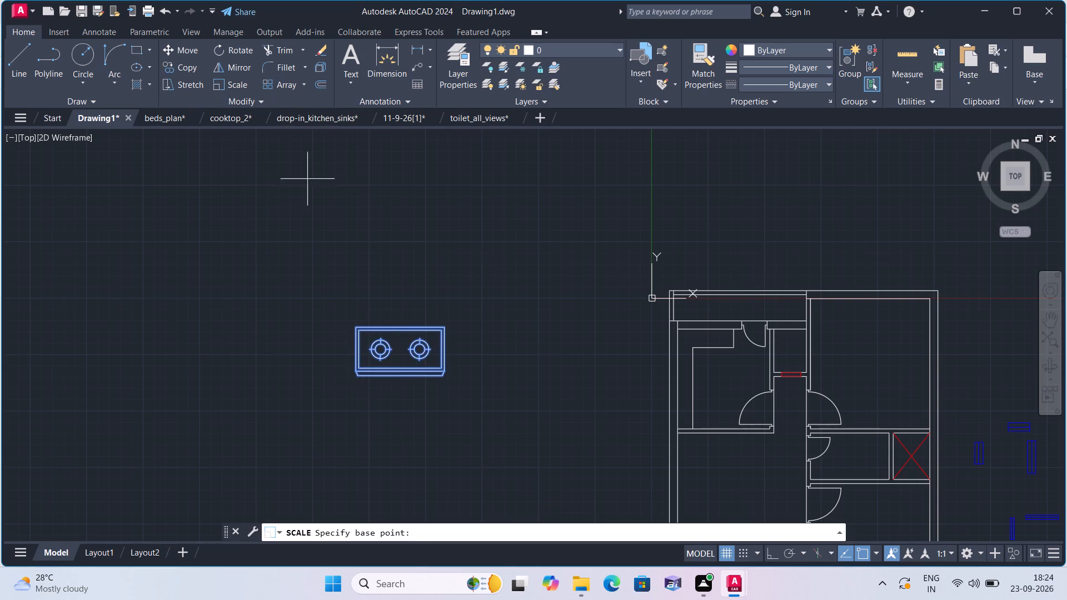
pyautogui.click(395, 325)
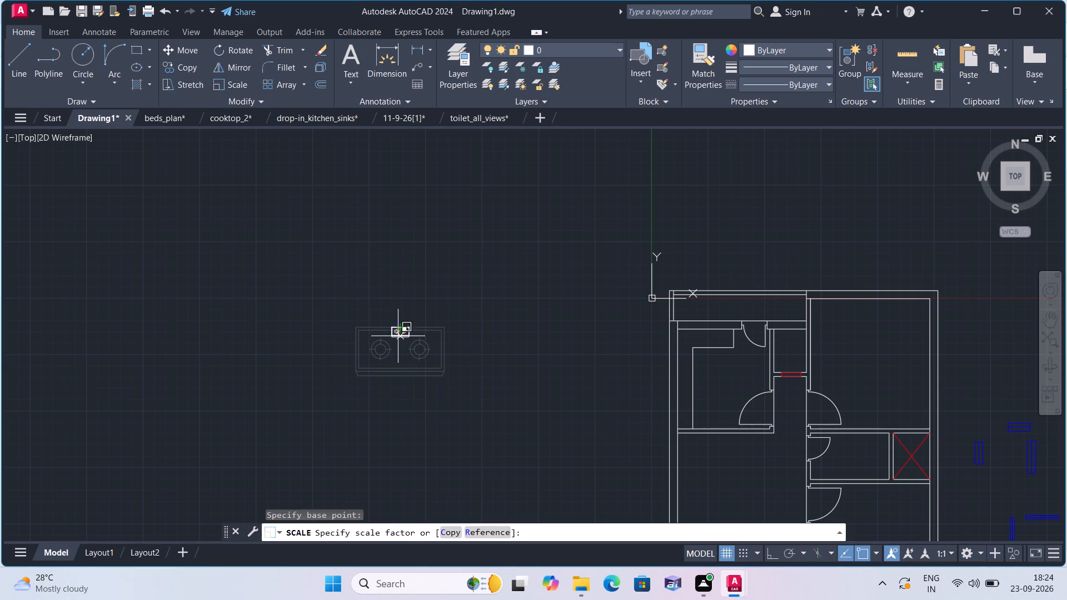
pyautogui.click(397, 332)
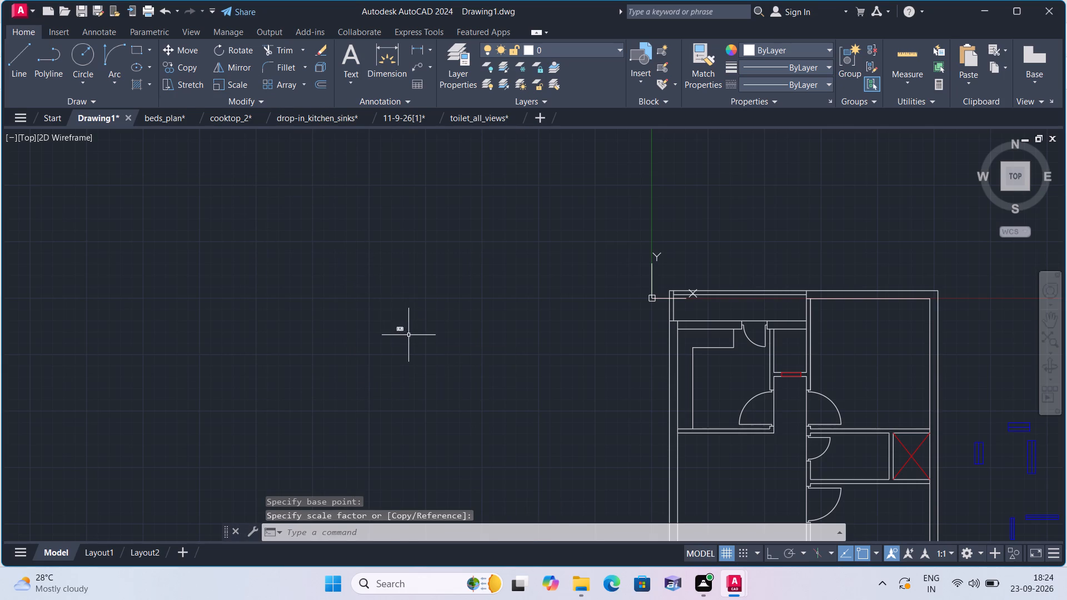
# Move the small cooktop into the upper-left room, onto the counter area along the top wall.
pyautogui.click(421, 342)
pyautogui.click(359, 294)
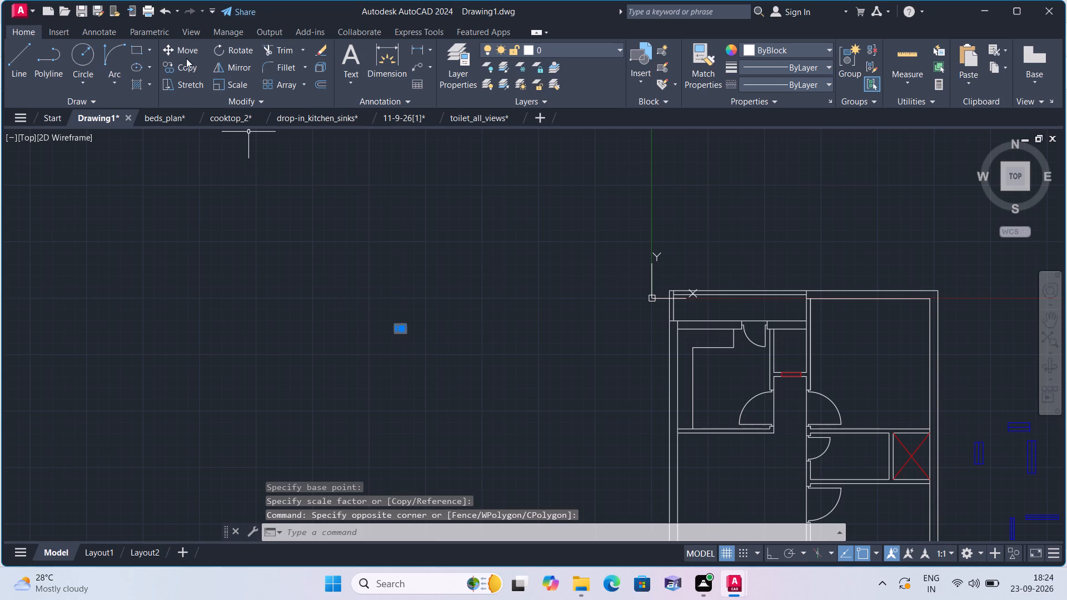
pyautogui.click(185, 51)
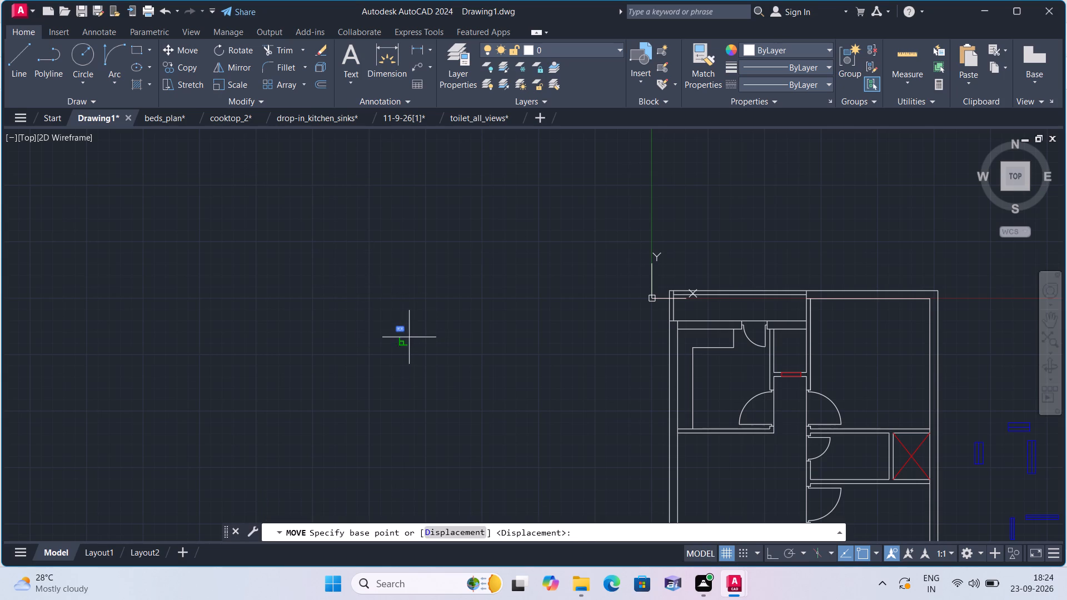
pyautogui.click(402, 330)
pyautogui.scroll(1, 564, 352)
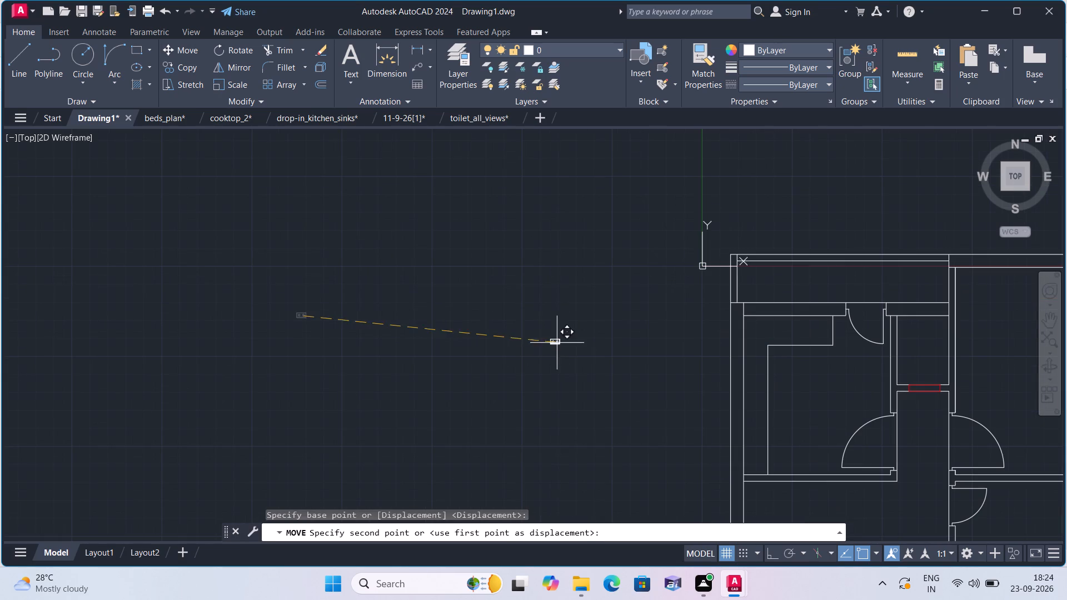
pyautogui.moveTo(542, 325); pyautogui.dragTo(382, 335, button='middle')
pyautogui.scroll(2, 670, 351)
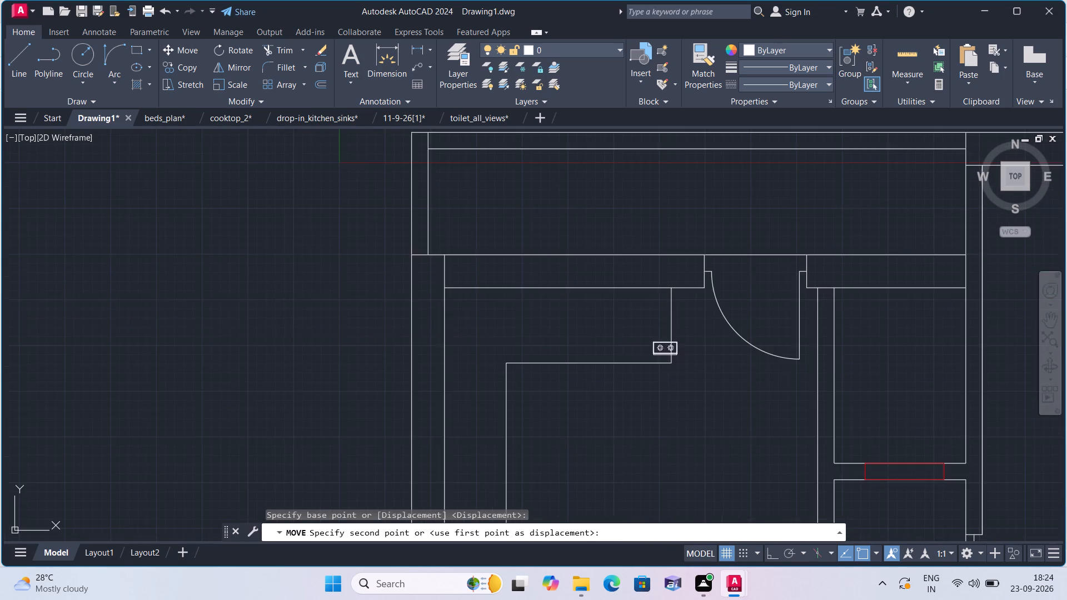
pyautogui.scroll(2, 596, 327)
pyautogui.click(591, 323)
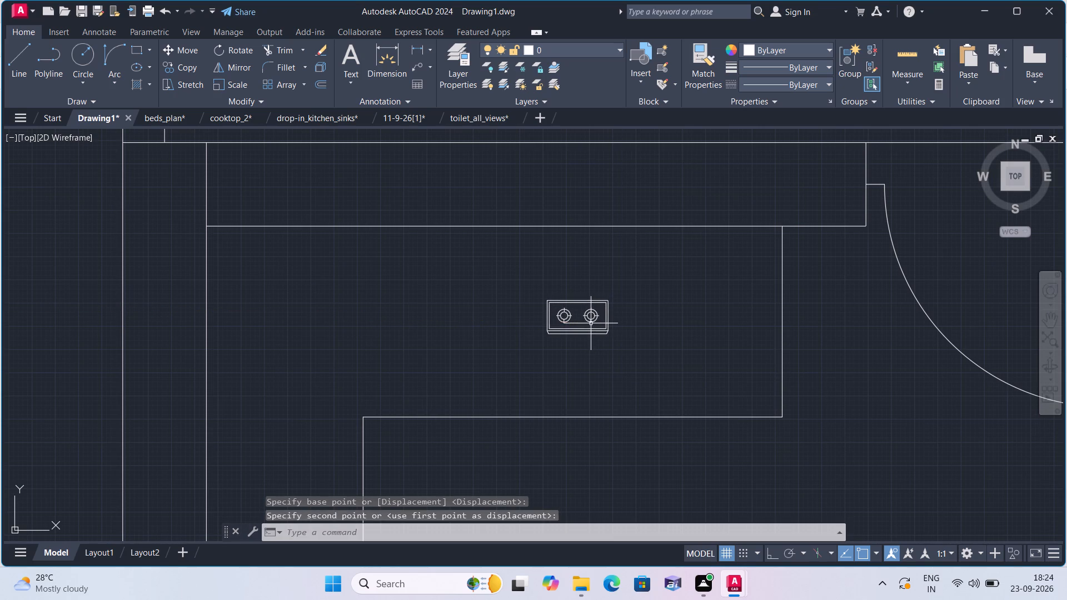
# Scale the cooktop up freehand from a base point near its left burner until it nearly fills the counter depth.
pyautogui.click(675, 364)
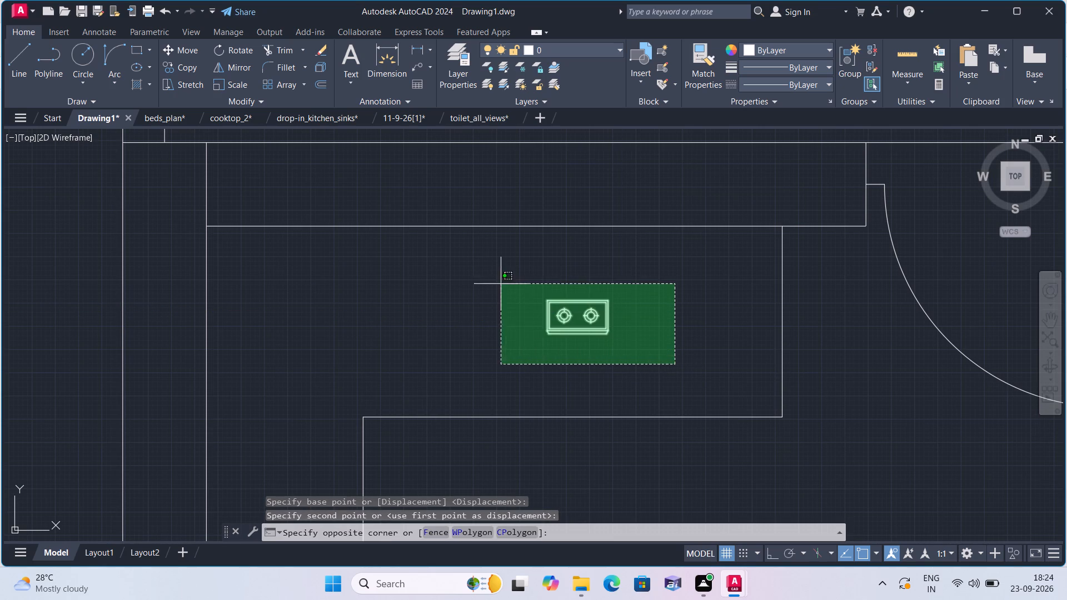
pyautogui.click(486, 275)
pyautogui.click(234, 86)
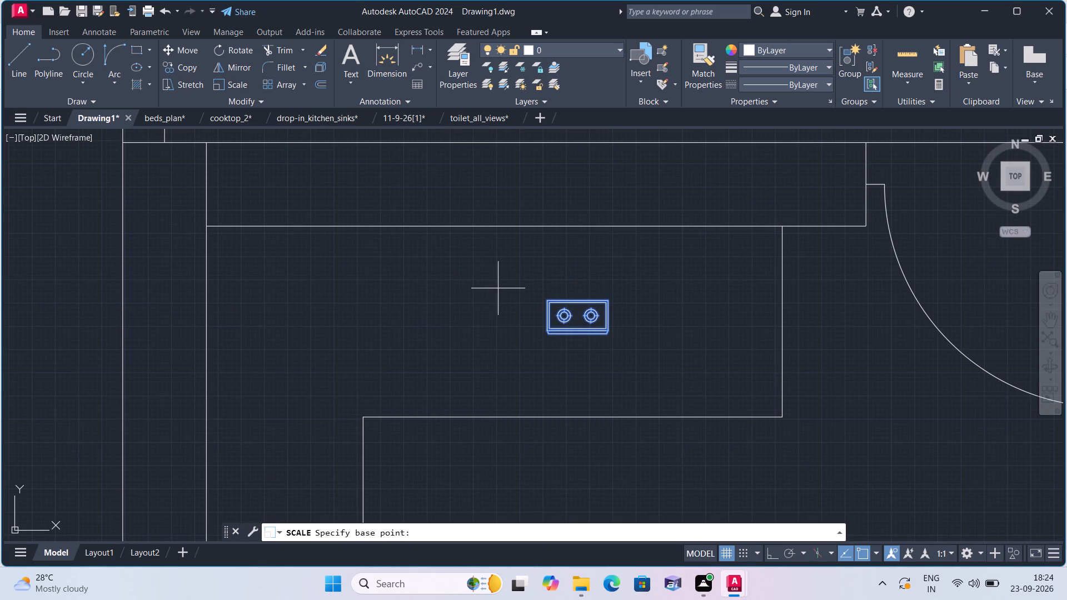
pyautogui.click(562, 308)
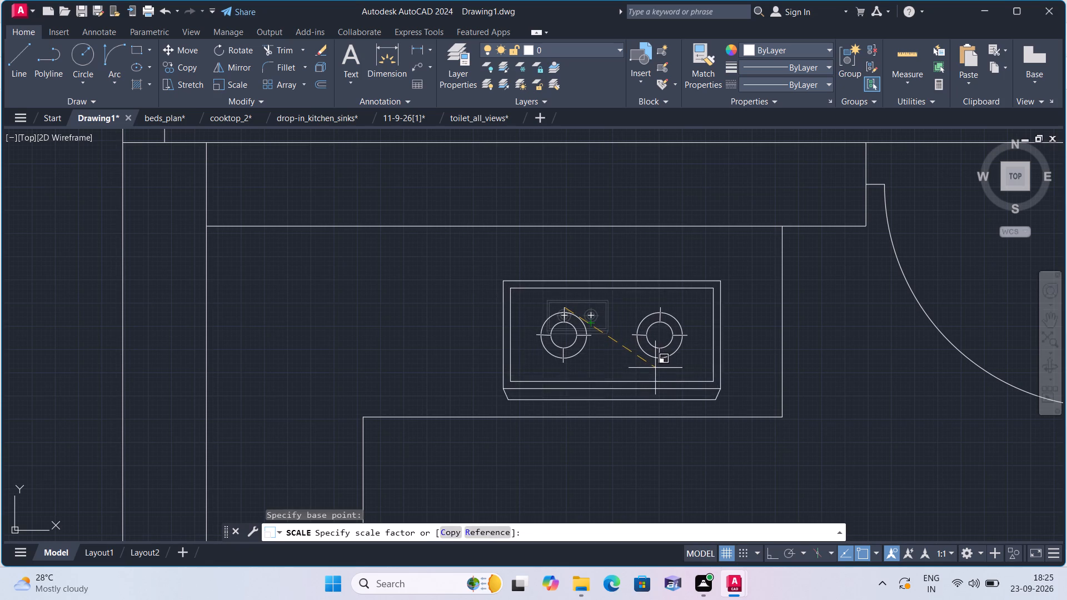
pyautogui.click(657, 371)
# Scale the sink symbol outside the floor plan down freehand from its upper-left corner to roughly two-thirds size.
pyautogui.scroll(-2, 652, 366)
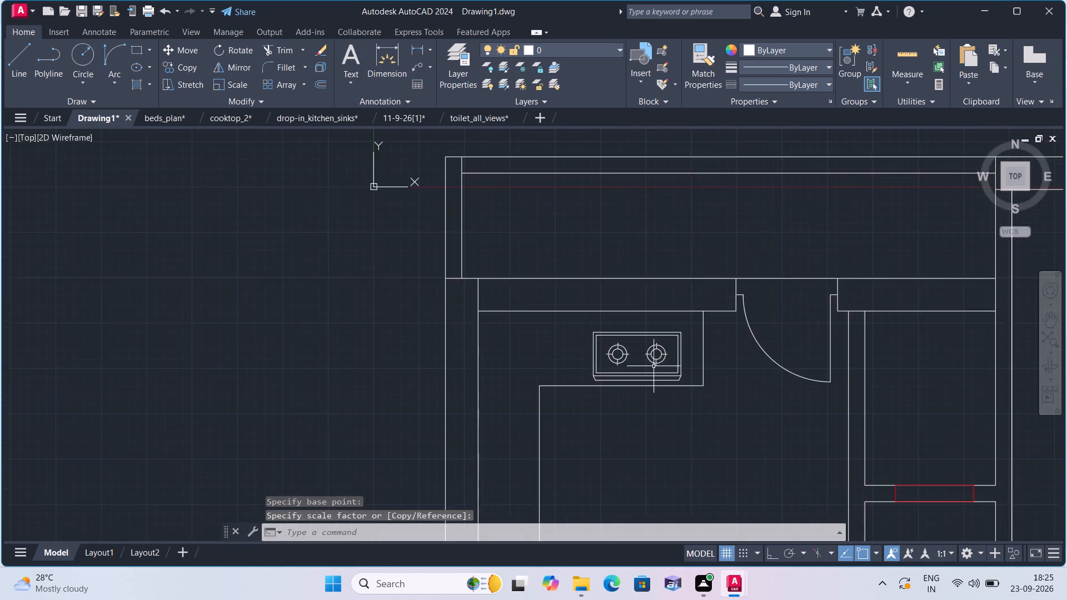
pyautogui.scroll(-3, 655, 367)
pyautogui.scroll(-2, 591, 364)
pyautogui.moveTo(498, 372); pyautogui.dragTo(526, 286, button='middle')
pyautogui.scroll(-1, 488, 358)
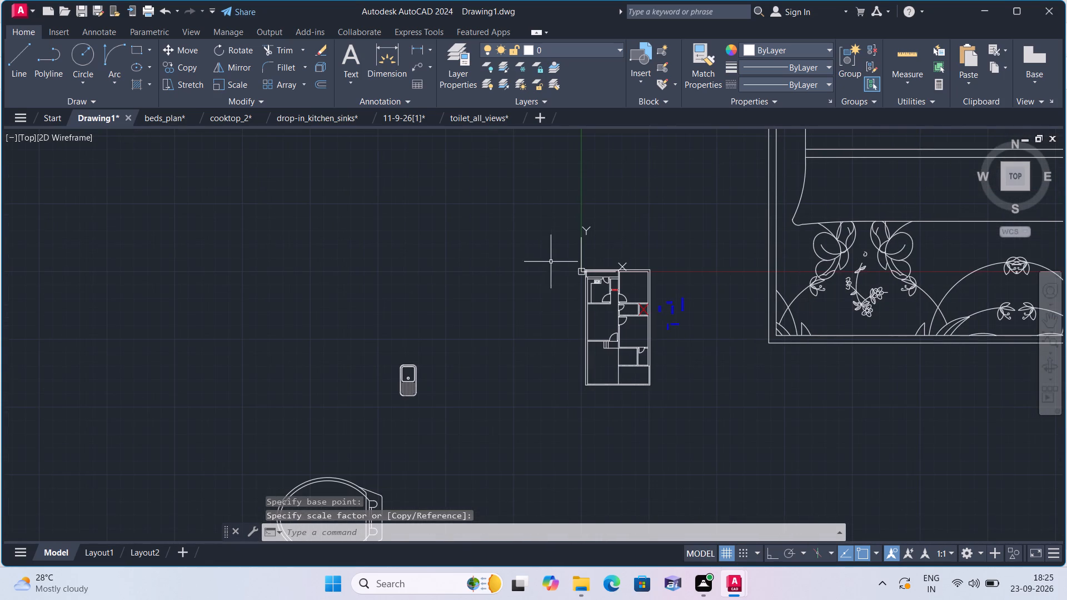
pyautogui.click(474, 414)
pyautogui.click(317, 311)
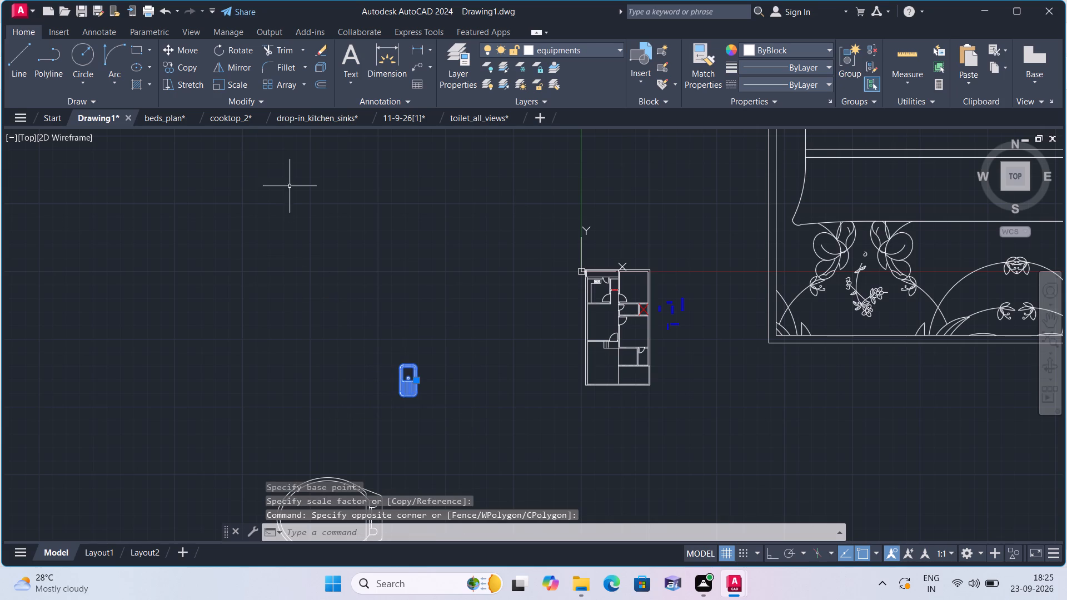
pyautogui.click(244, 85)
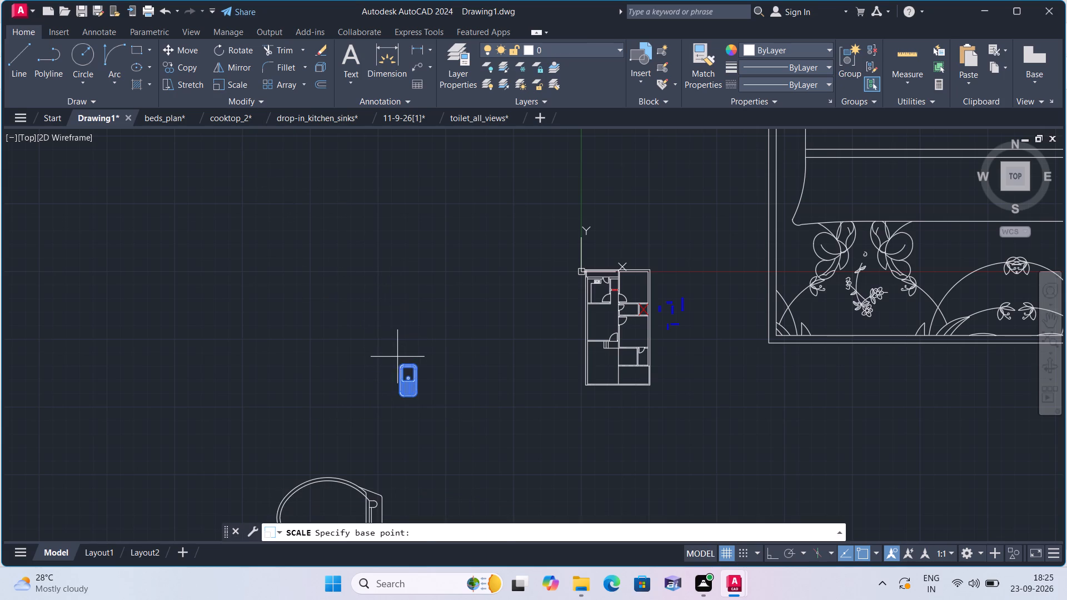
pyautogui.click(399, 360)
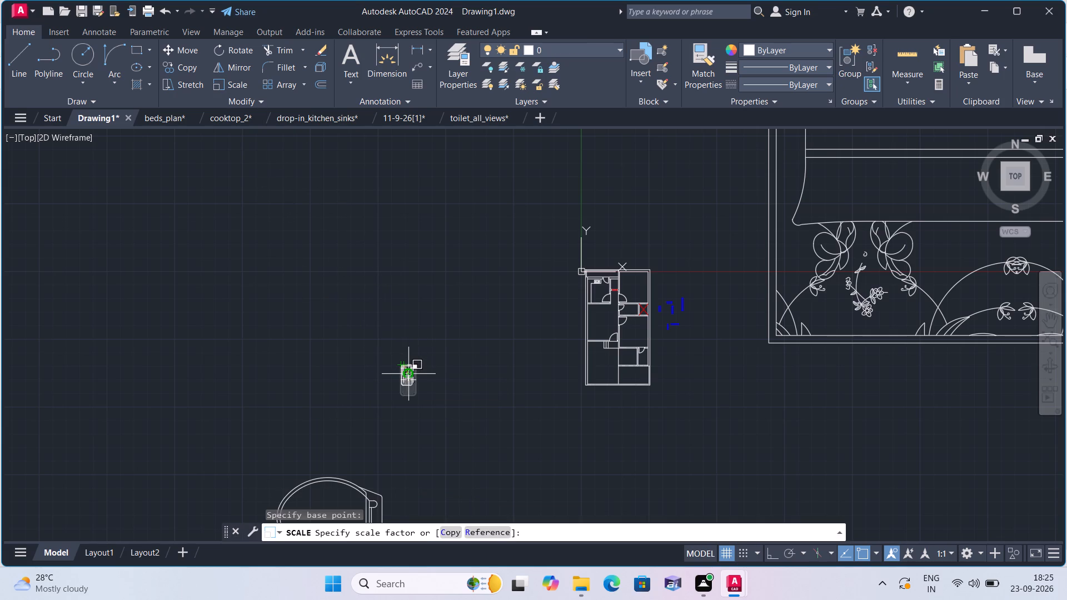
pyautogui.click(405, 372)
# Move the reduced sink symbol into the empty space just left of the floor plan, level with the kitchen's lower wall.
pyautogui.click(431, 399)
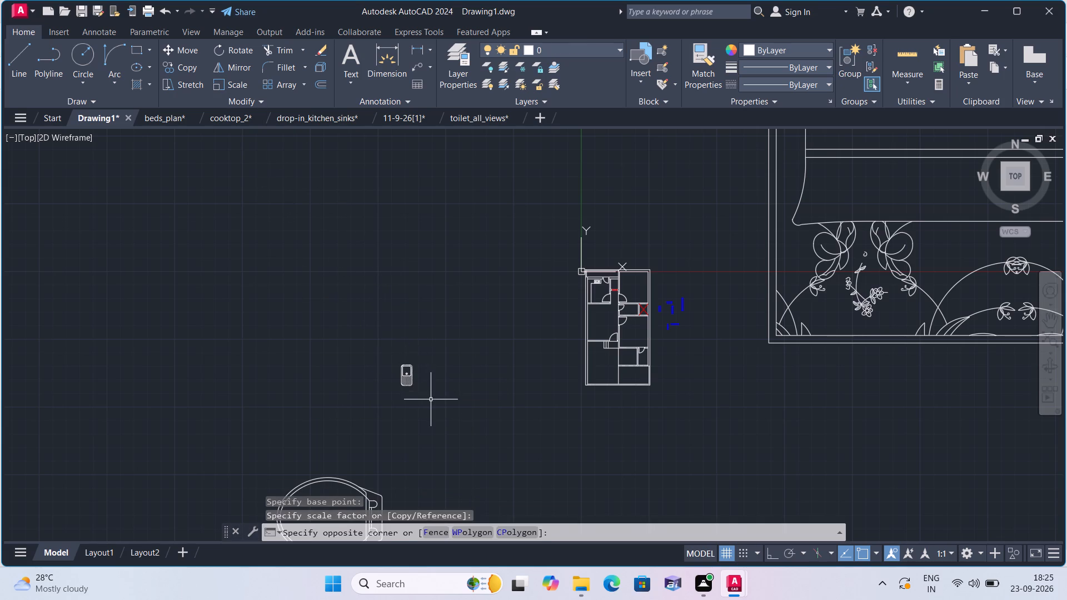
pyautogui.click(357, 323)
pyautogui.click(186, 51)
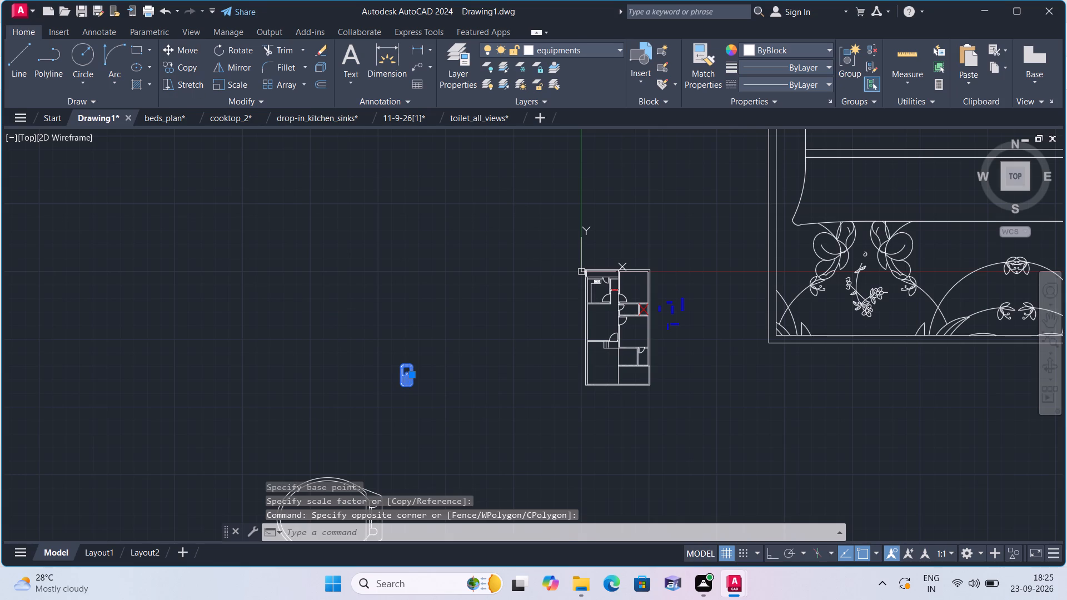
pyautogui.click(404, 376)
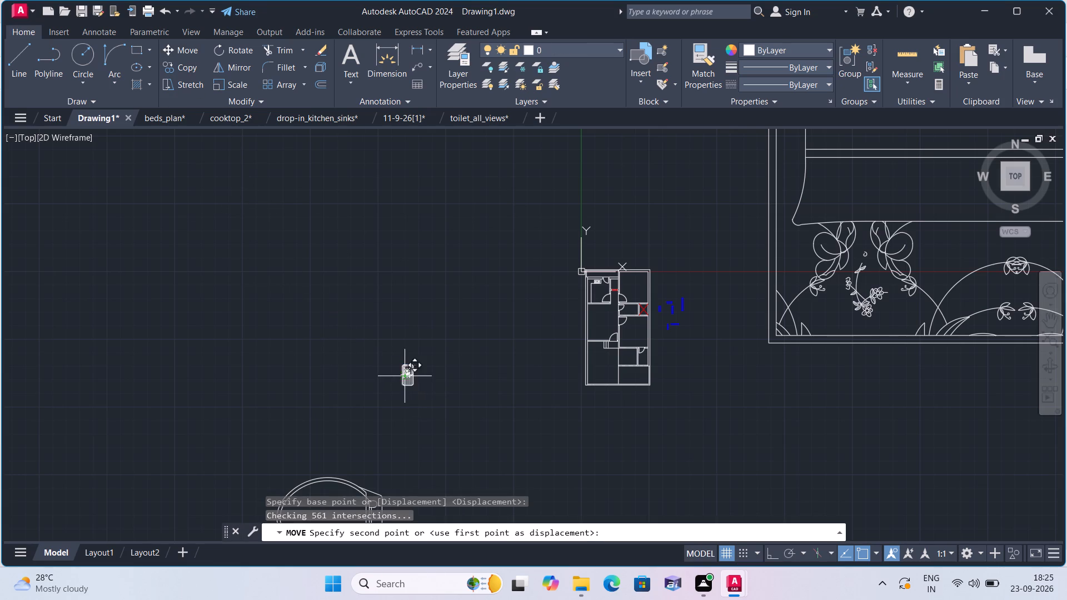
pyautogui.scroll(-1, 517, 327)
pyautogui.moveTo(516, 327); pyautogui.dragTo(365, 354, button='middle')
pyautogui.scroll(4, 412, 354)
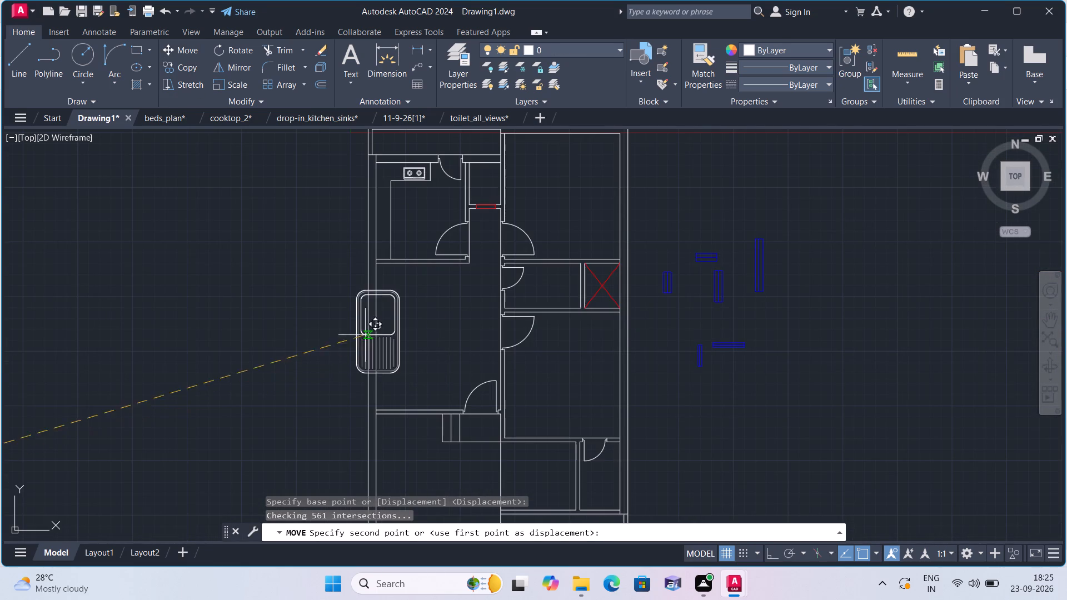
pyautogui.click(266, 277)
# Scale the sink down again freehand from near the middle of its top edge until it is narrower than the counter.
pyautogui.click(339, 353)
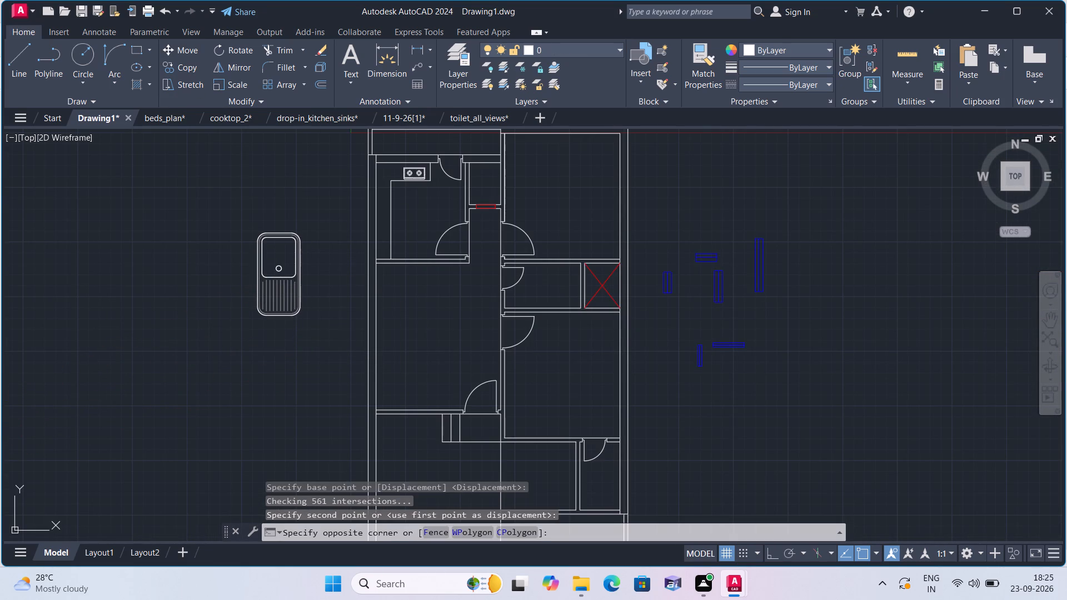
pyautogui.click(217, 187)
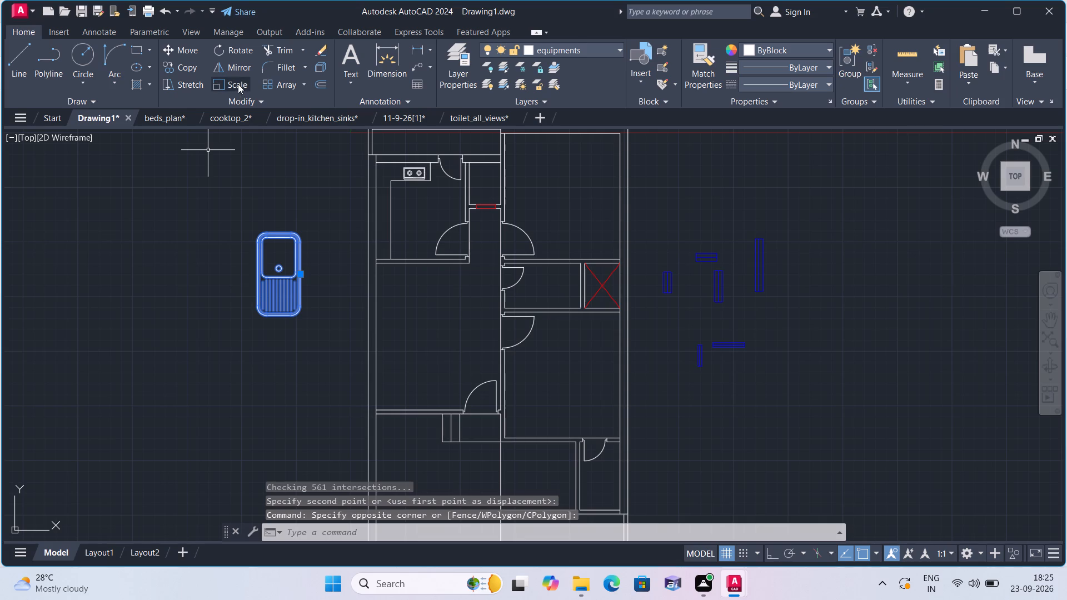
pyautogui.click(238, 84)
pyautogui.click(277, 242)
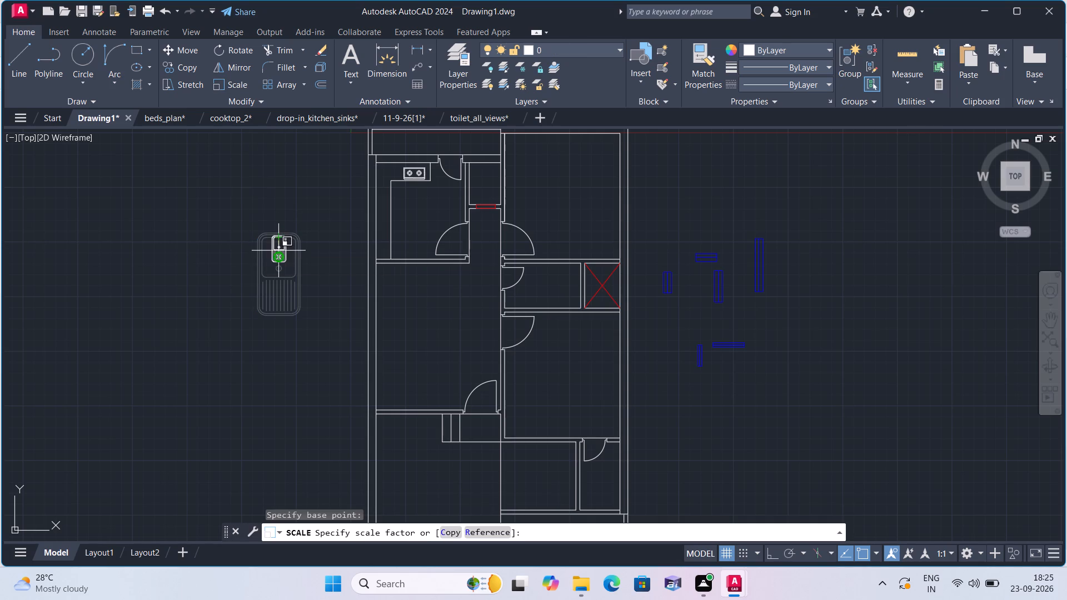
pyautogui.click(278, 246)
# Move the small sink into the kitchen, onto the counter strip along the left wall below the cooktop.
pyautogui.click(312, 273)
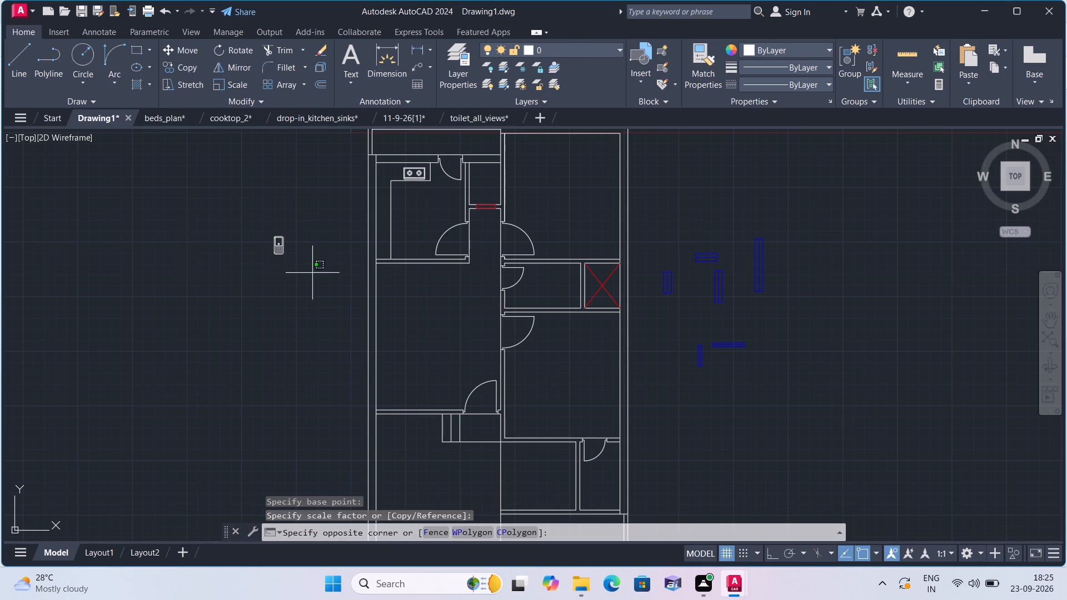
pyautogui.click(241, 205)
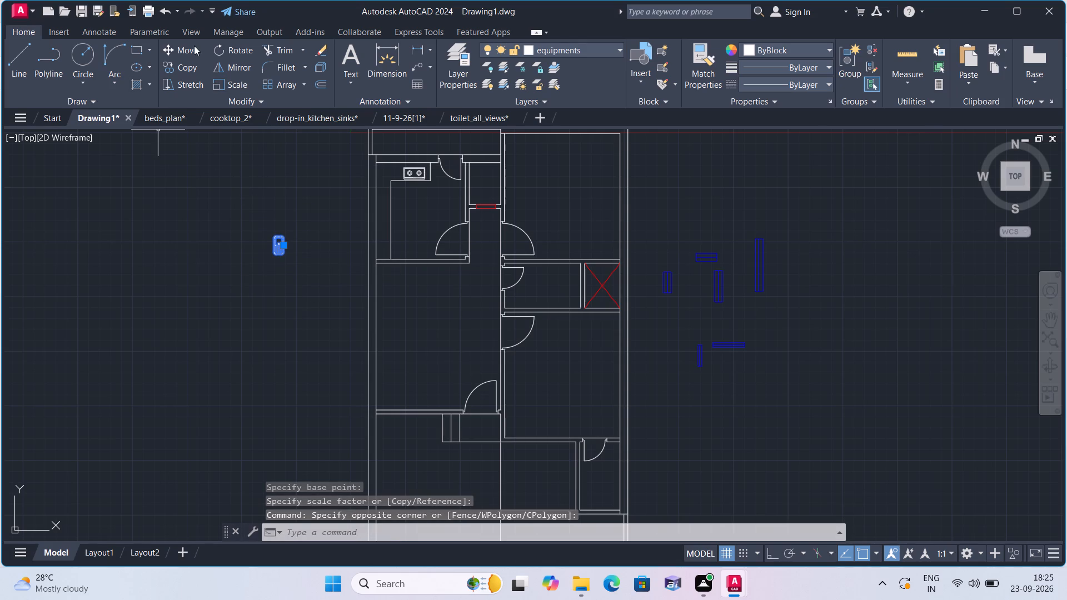
pyautogui.click(187, 49)
pyautogui.click(278, 244)
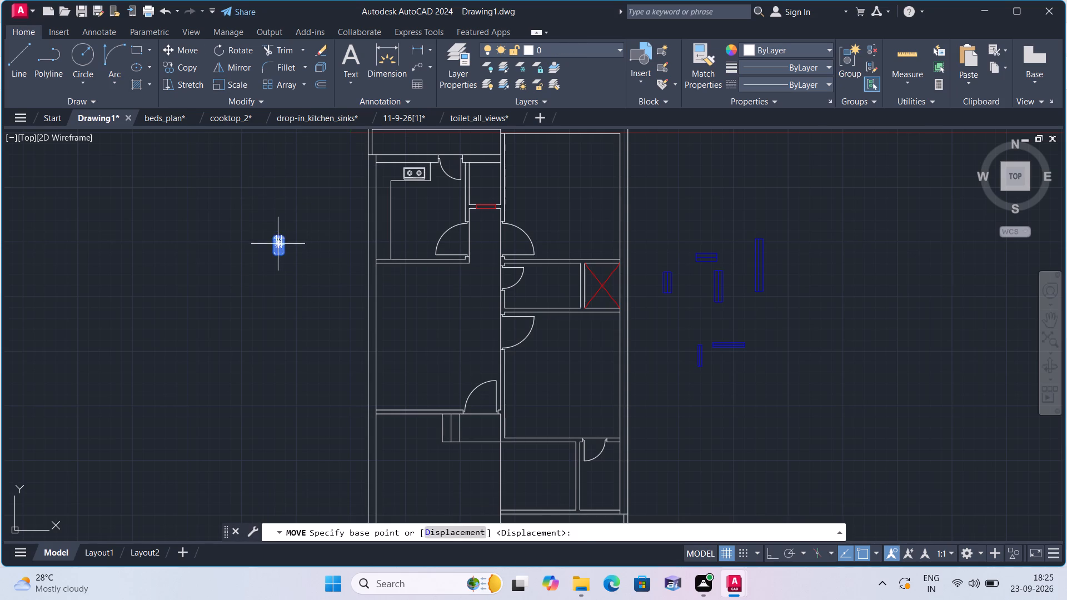
pyautogui.scroll(3, 293, 246)
pyautogui.moveTo(397, 248); pyautogui.dragTo(363, 292, button='middle')
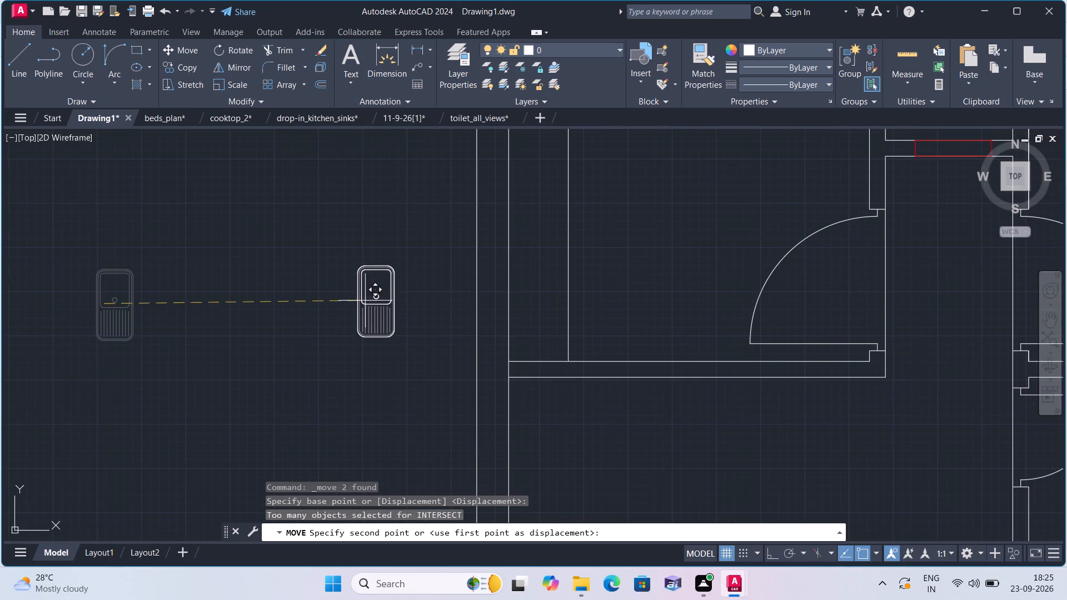
pyautogui.scroll(-1, 526, 209)
pyautogui.moveTo(526, 210); pyautogui.dragTo(487, 306, button='middle')
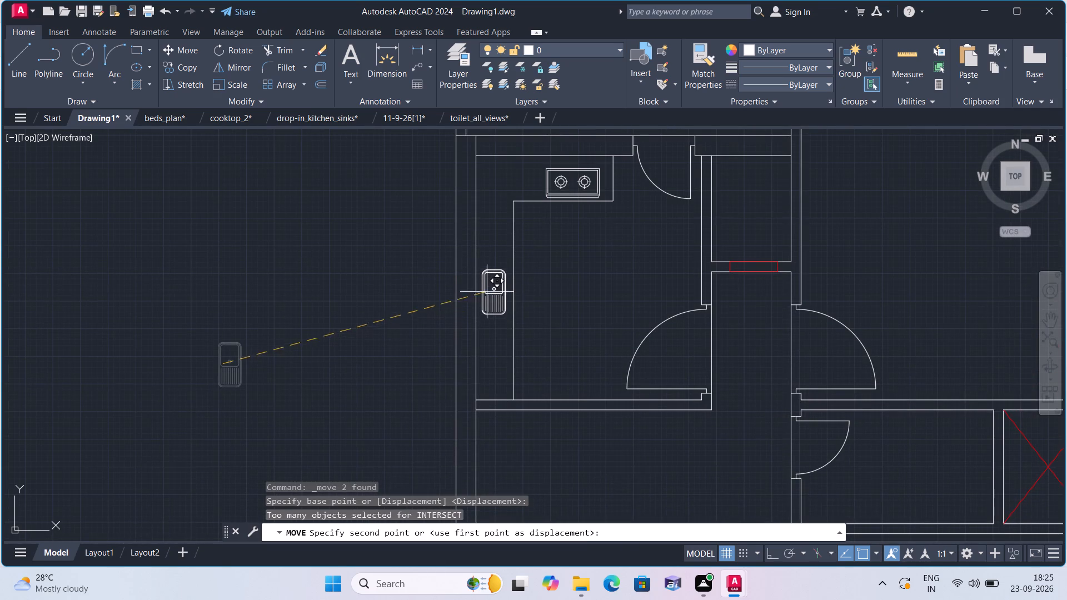
pyautogui.click(488, 258)
# Scale the sideways toilet symbol below the floor plan down freehand from a base point inside it to under half size.
pyautogui.scroll(-2, 446, 288)
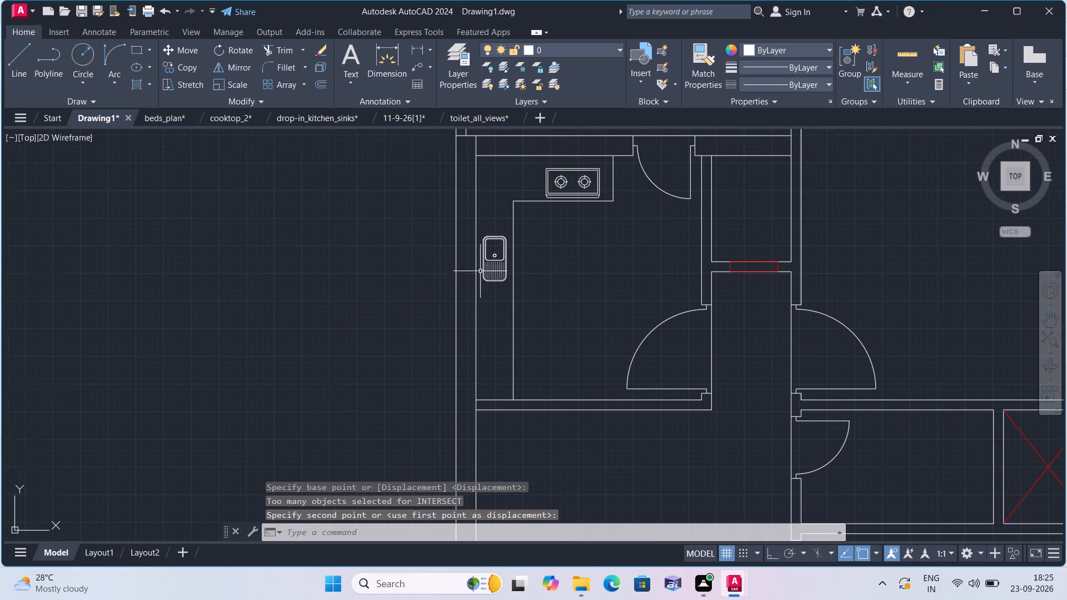
pyautogui.scroll(-2, 406, 307)
pyautogui.moveTo(296, 334); pyautogui.dragTo(334, 287, button='middle')
pyautogui.scroll(-3, 351, 274)
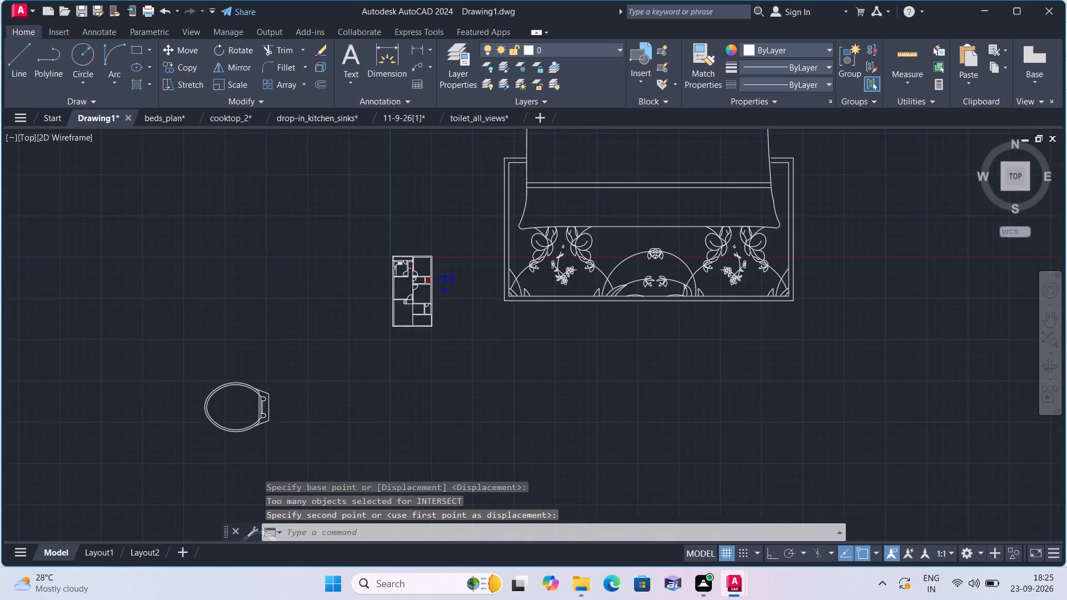
pyautogui.click(316, 391)
pyautogui.click(169, 276)
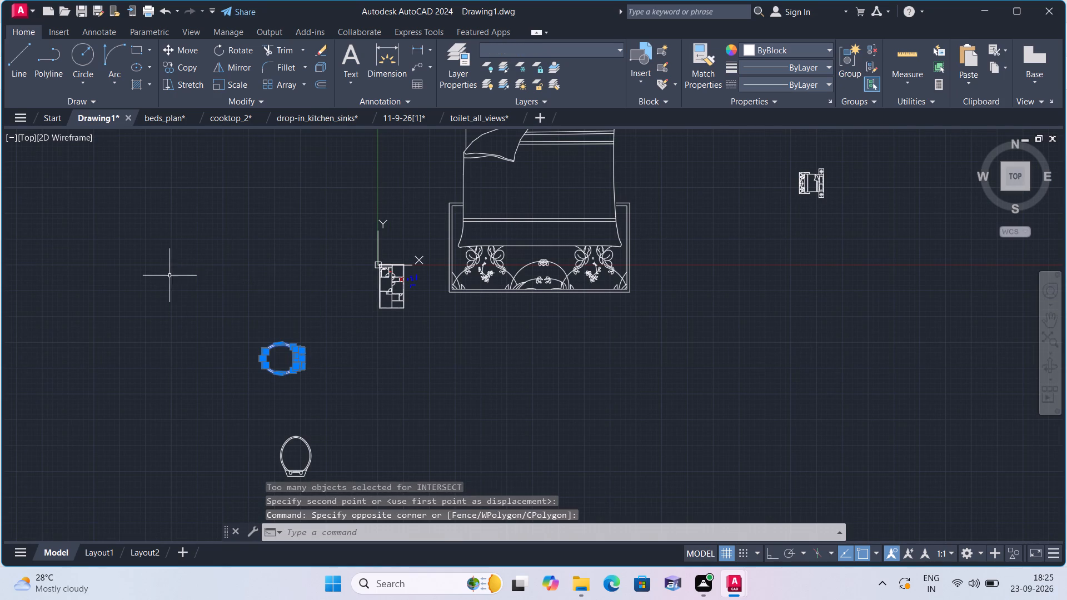
pyautogui.click(242, 82)
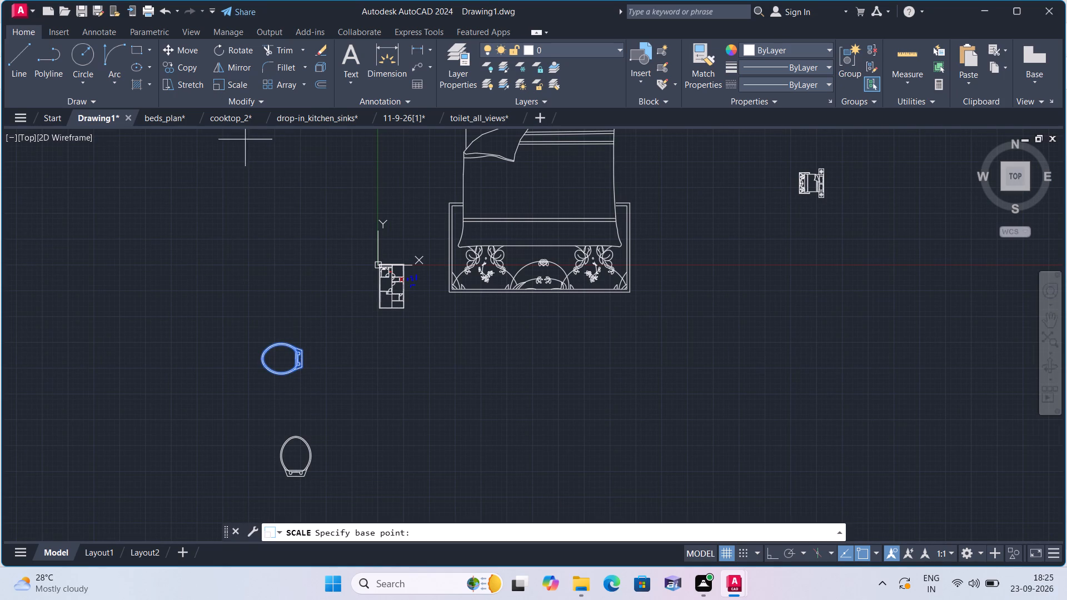
pyautogui.click(286, 359)
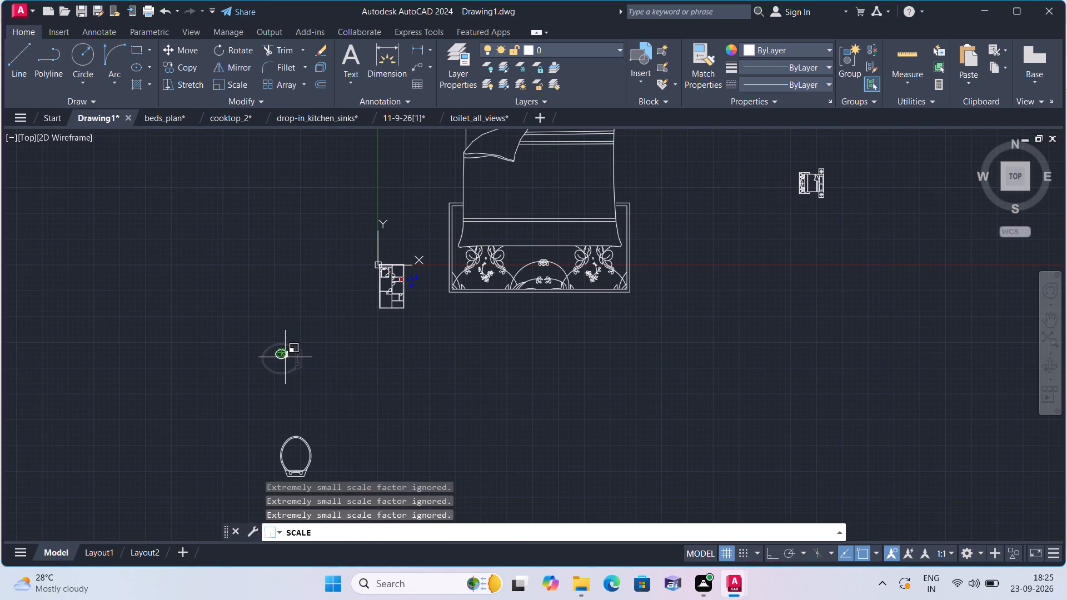
pyautogui.click(285, 357)
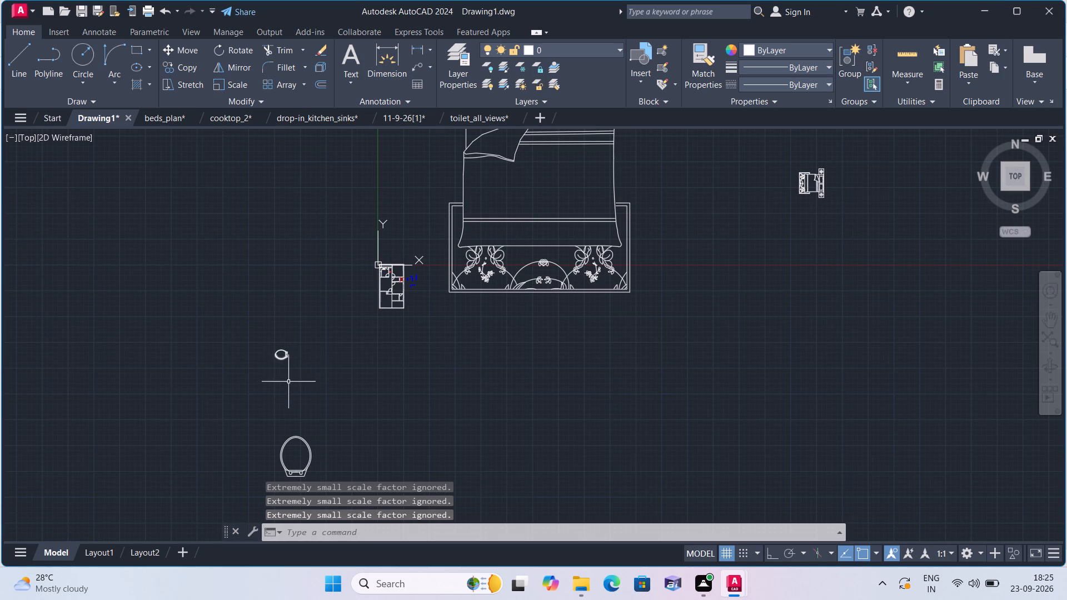
# Move the reduced toilet symbol into the empty space just left of the floor plan.
pyautogui.click(321, 395)
pyautogui.click(248, 327)
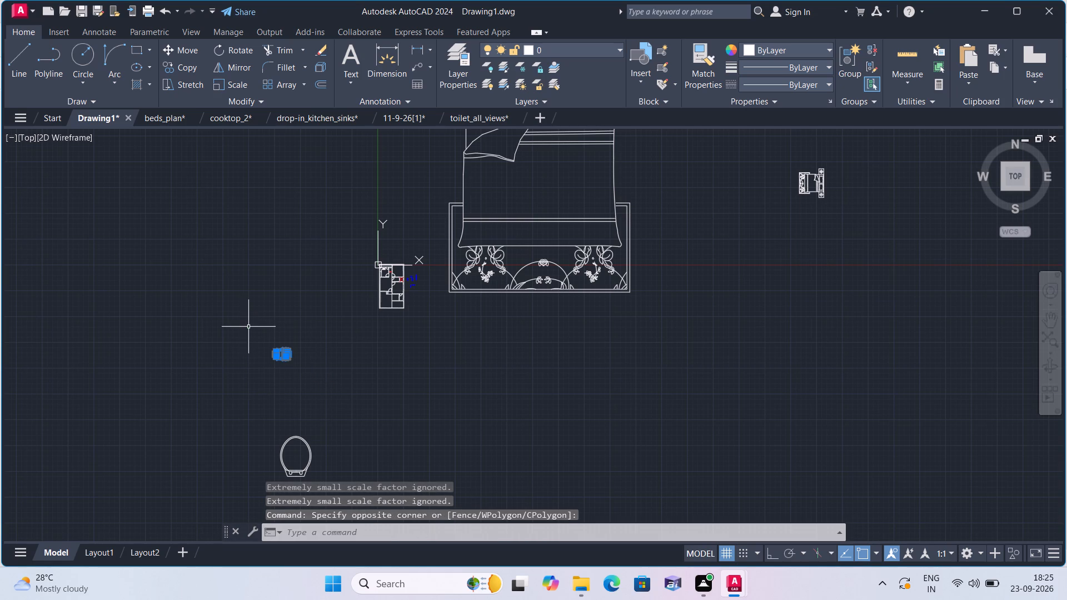
pyautogui.click(188, 51)
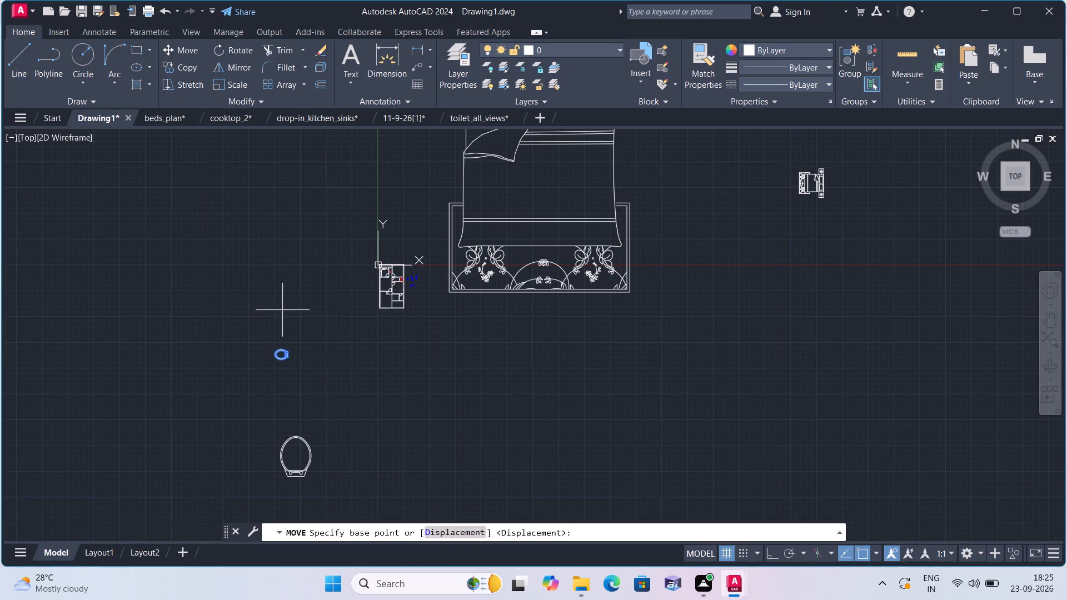
pyautogui.click(287, 353)
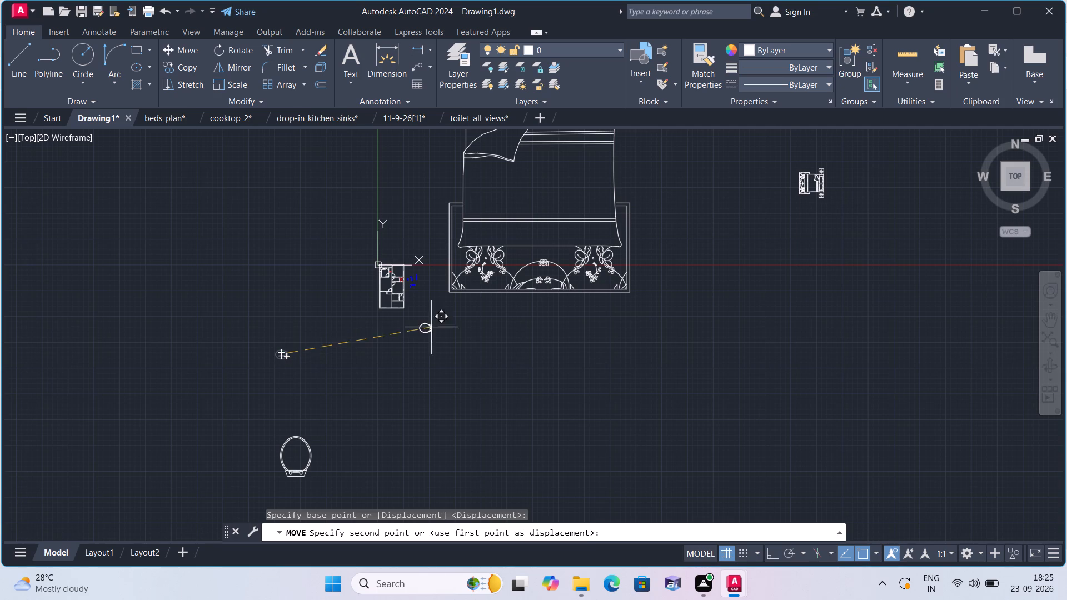
pyautogui.scroll(3, 393, 277)
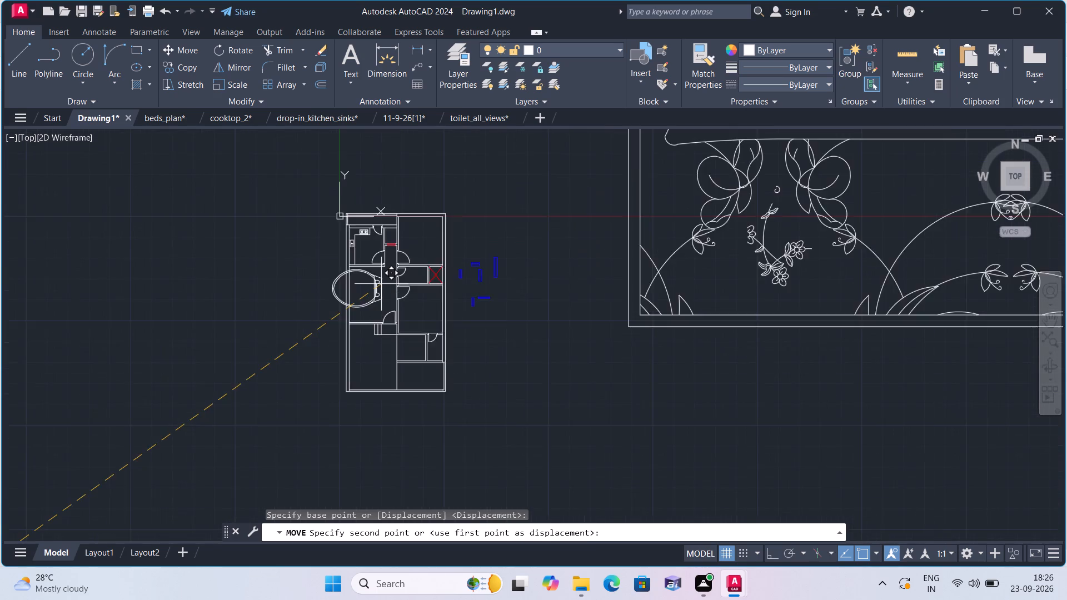
pyautogui.scroll(1, 381, 284)
pyautogui.click(253, 270)
# Scale the toilet down again freehand from a base point near its centre until it is small enough for a bathroom.
pyautogui.click(275, 305)
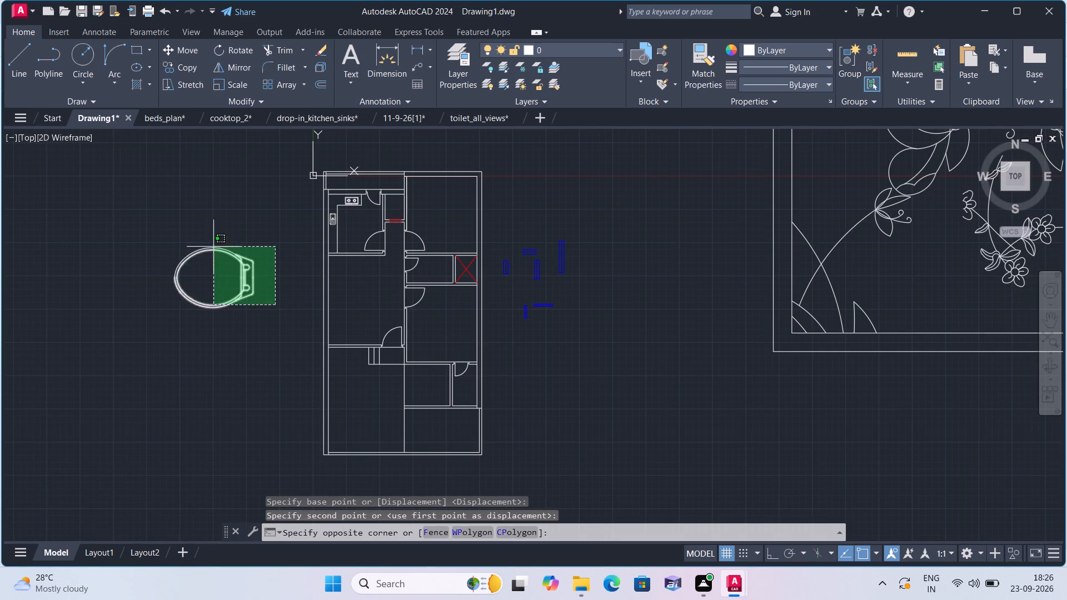
pyautogui.click(128, 200)
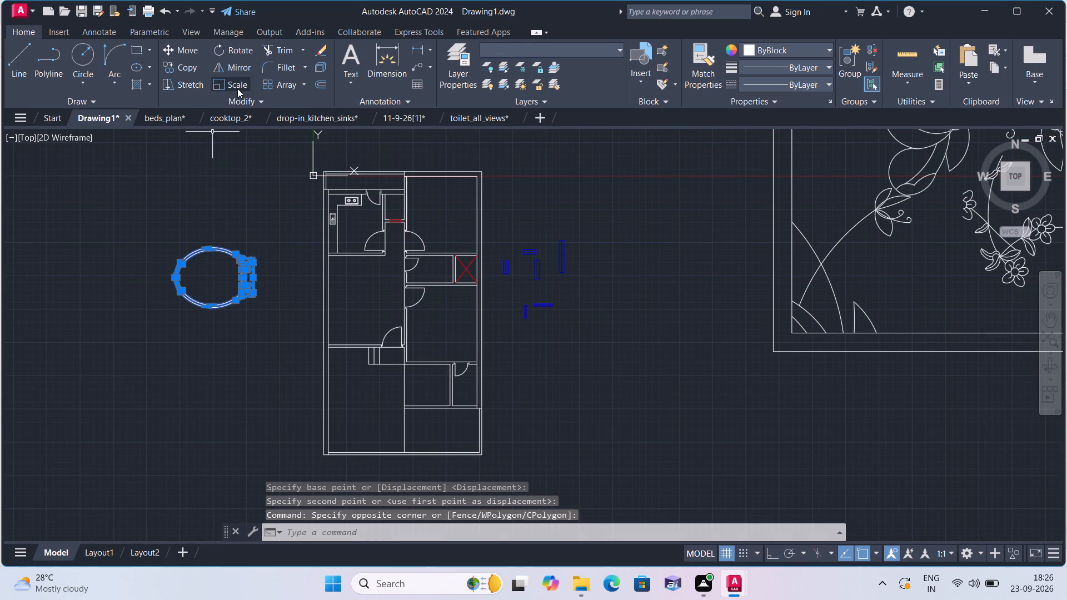
pyautogui.click(236, 86)
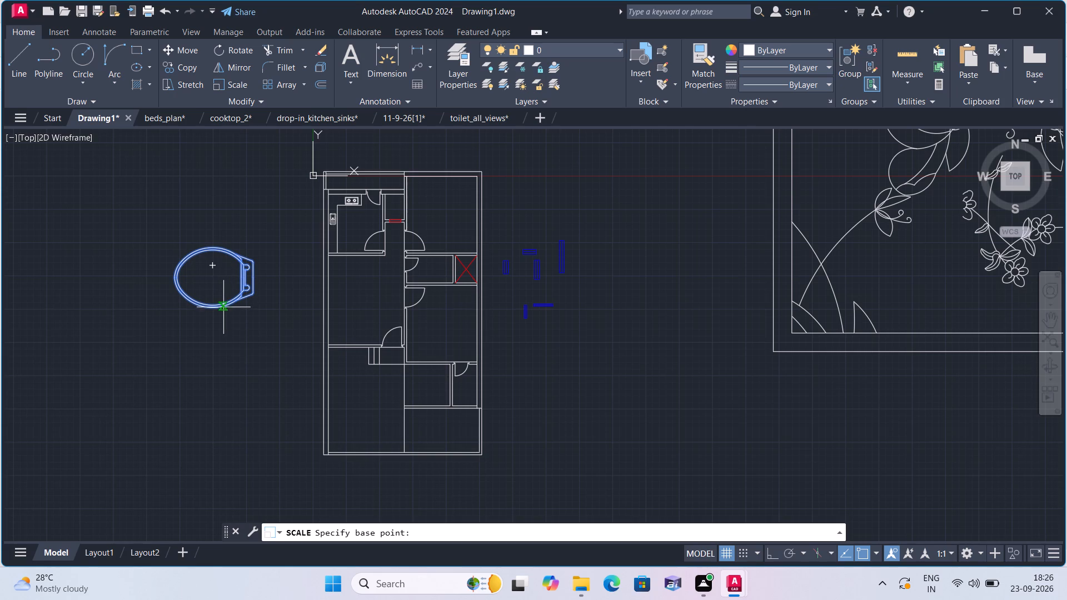
pyautogui.click(217, 279)
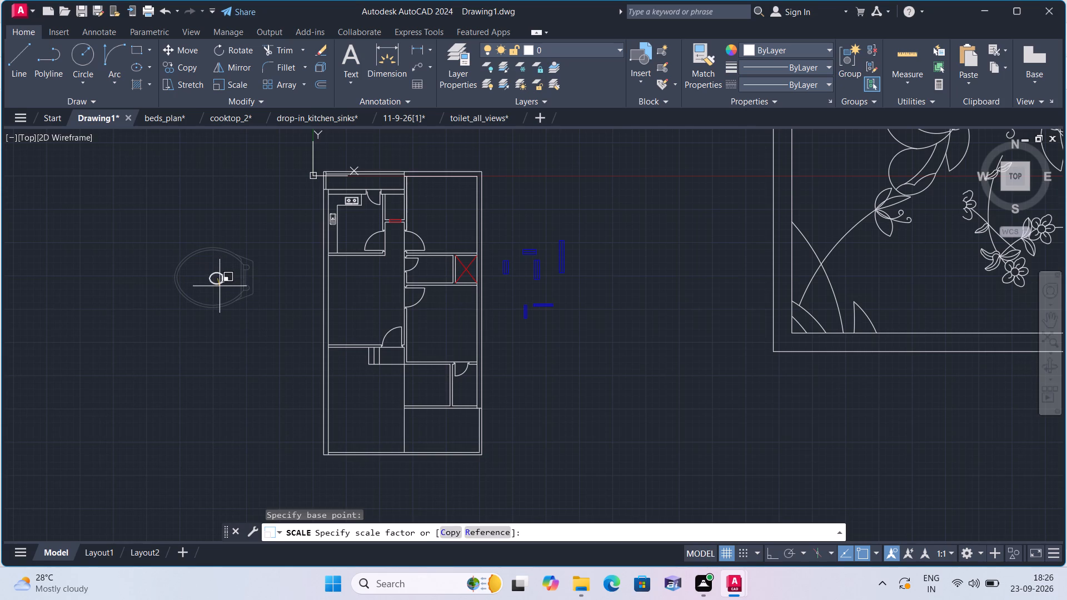
pyautogui.click(220, 285)
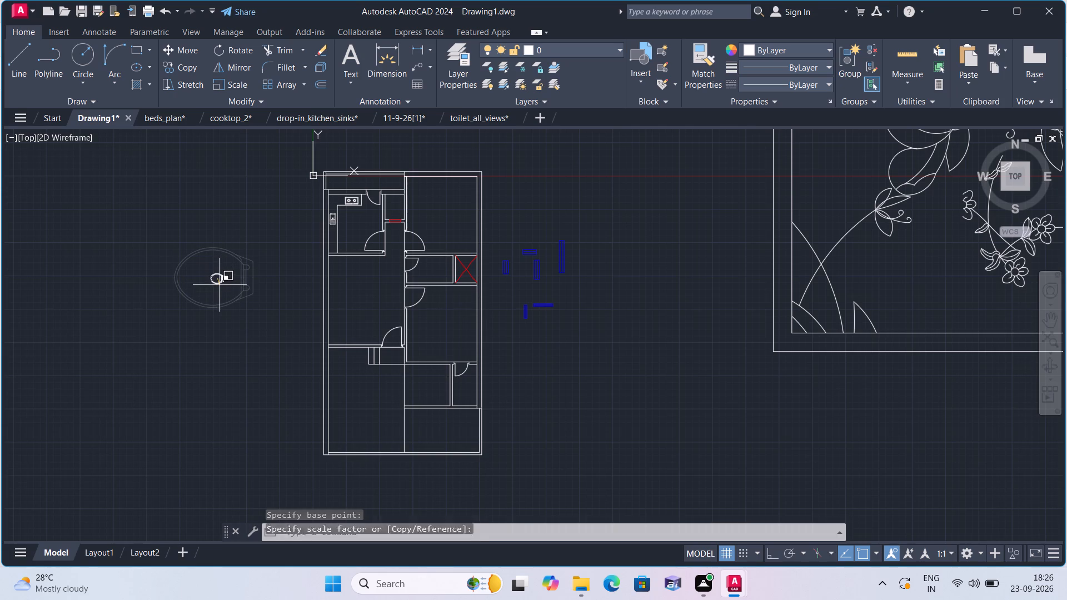
# Move the reduced sideways toilet into the narrow bathroom beside the red-crossed shaft, with its back against the wall next to the shaft.
pyautogui.click(237, 293)
pyautogui.click(200, 260)
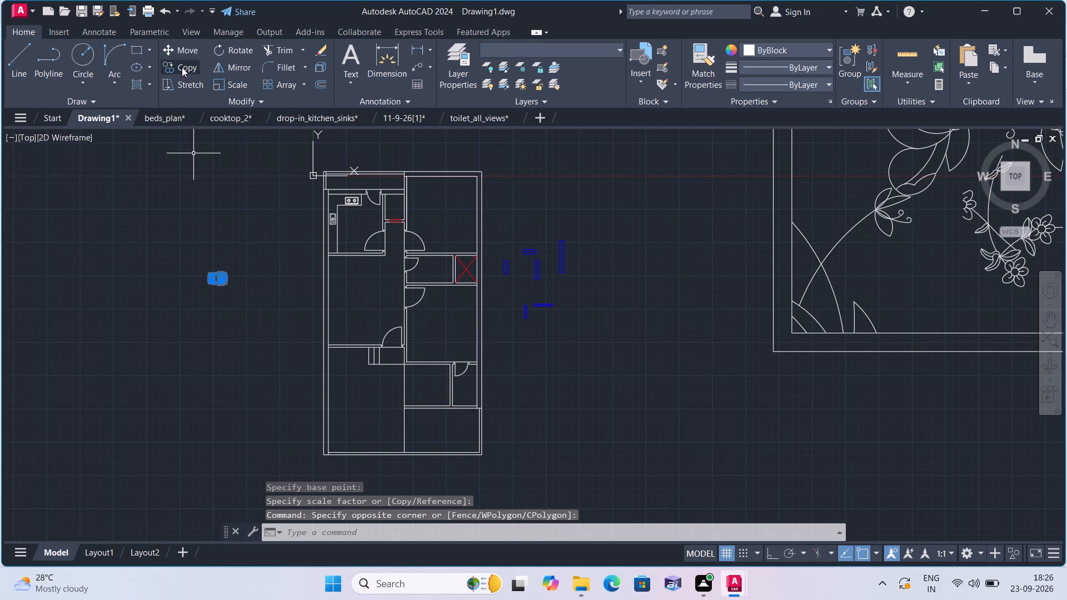
pyautogui.click(187, 51)
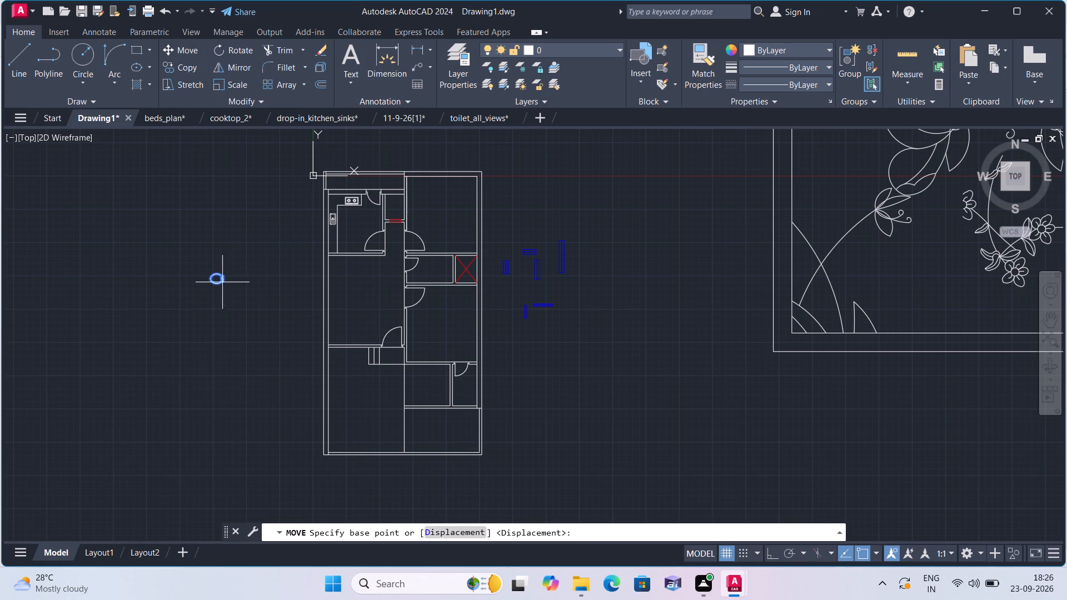
pyautogui.click(222, 279)
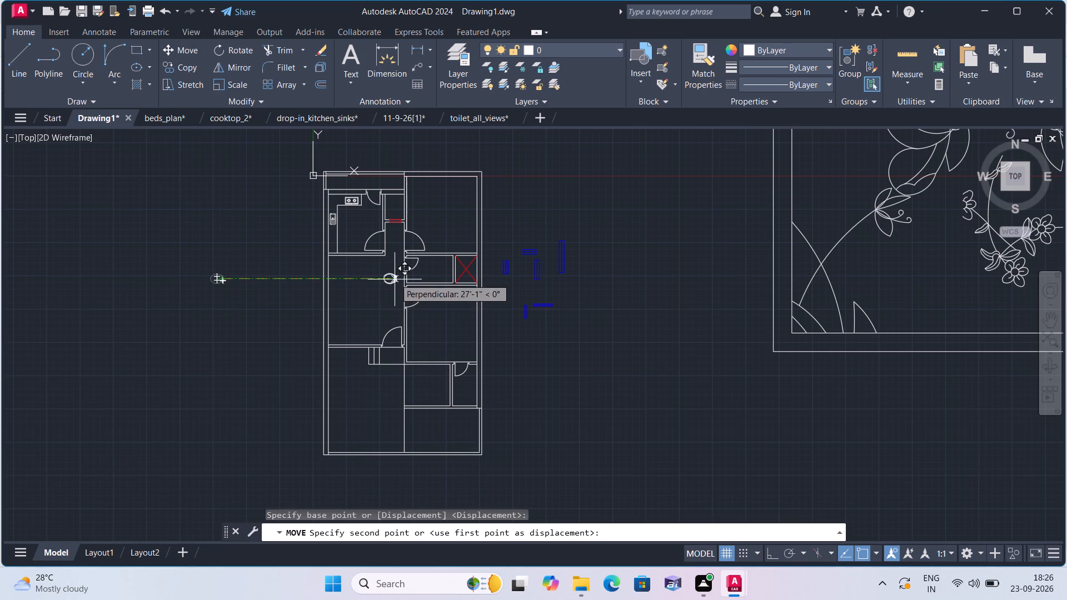
pyautogui.scroll(3, 395, 278)
pyautogui.scroll(1, 477, 266)
pyautogui.moveTo(531, 248); pyautogui.dragTo(505, 309, button='middle')
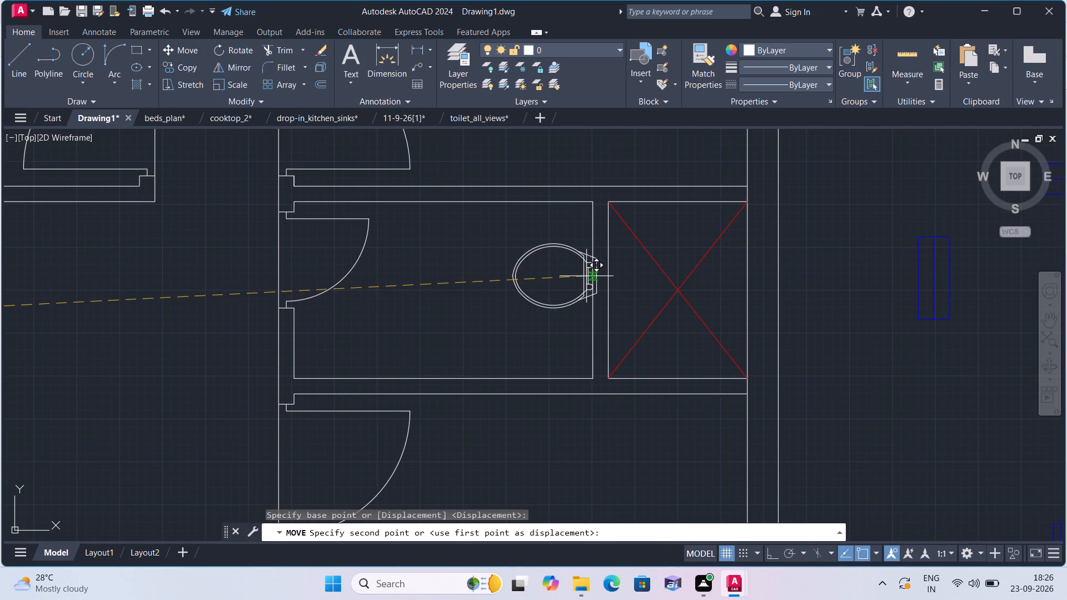
pyautogui.scroll(1, 586, 276)
pyautogui.click(576, 279)
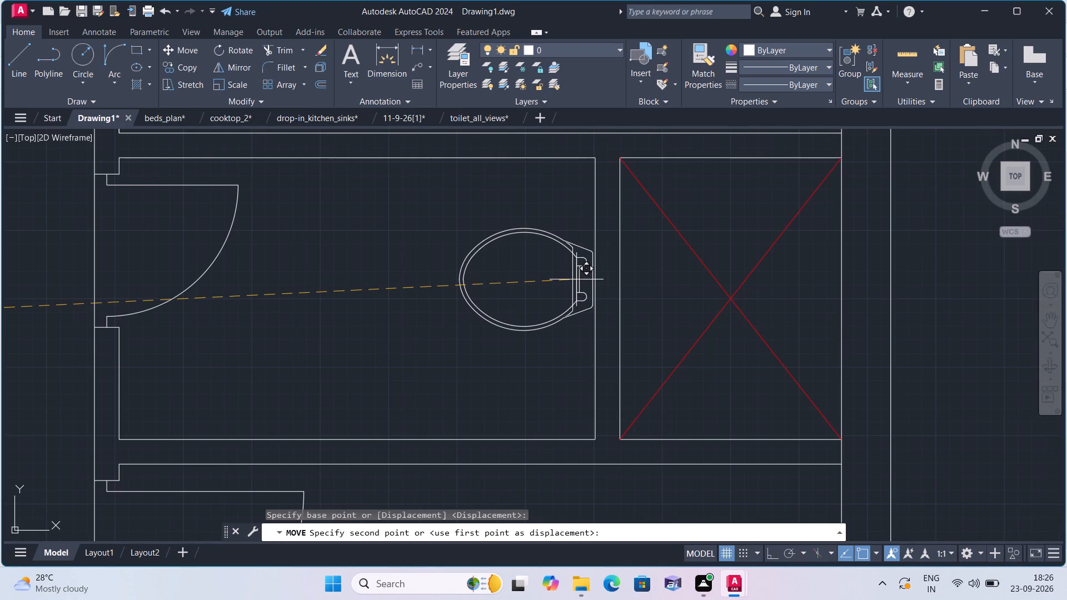
# Scale the upright toilet symbol below the floor plan down freehand to about a third of its size from a base point at its side.
pyautogui.scroll(-8, 543, 281)
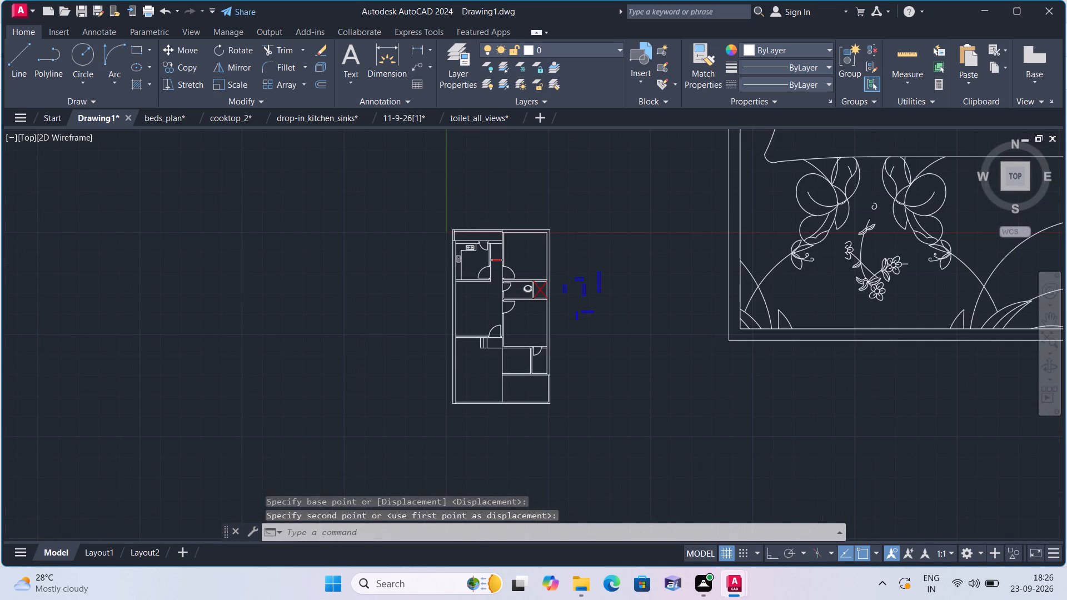
pyautogui.scroll(-3, 527, 290)
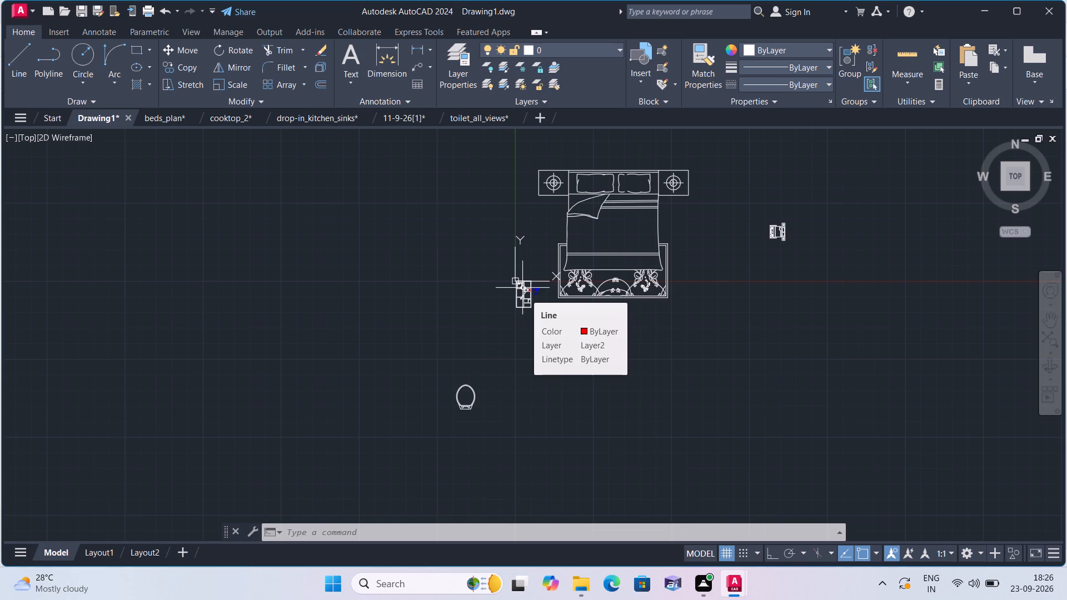
pyautogui.scroll(-1, 522, 288)
pyautogui.scroll(2, 512, 341)
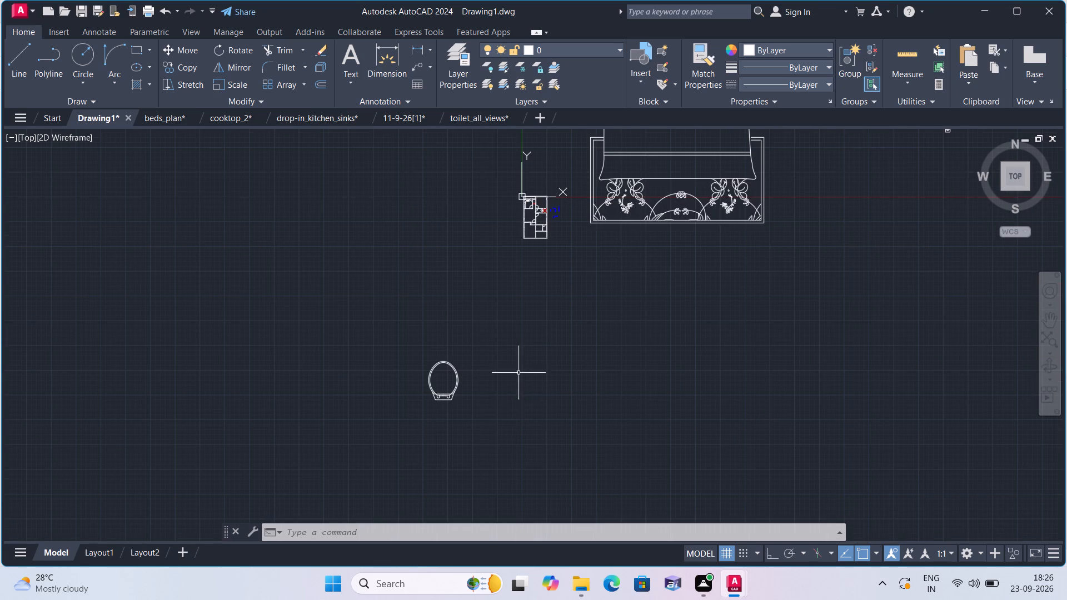
pyautogui.click(487, 437)
pyautogui.click(387, 324)
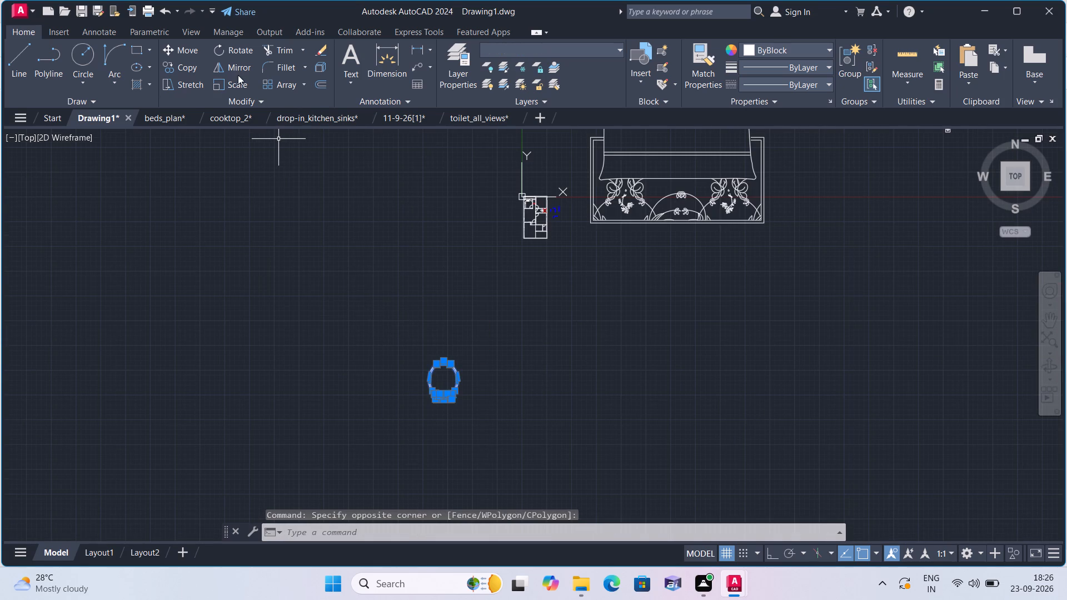
pyautogui.click(242, 81)
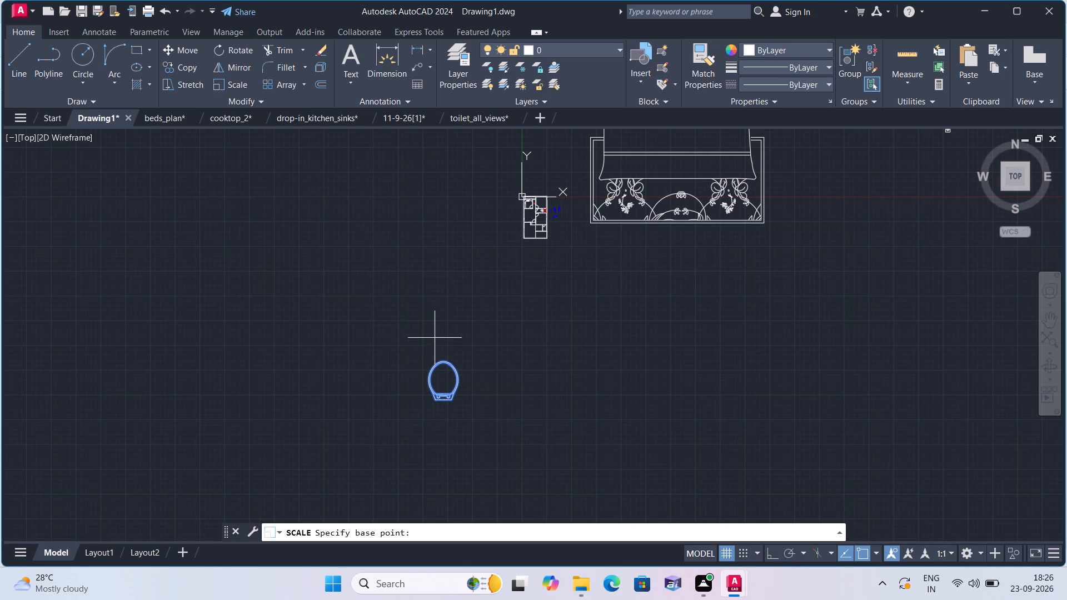
pyautogui.scroll(1, 430, 383)
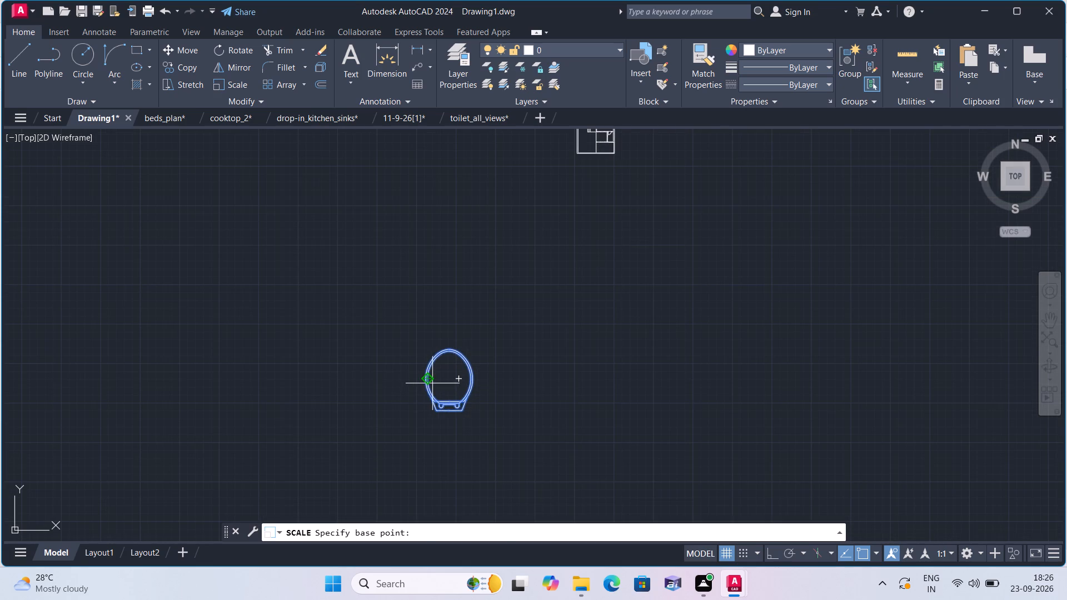
pyautogui.click(432, 383)
pyautogui.click(435, 387)
# Move the reduced upright toilet into the empty space just left of the floor plan's lower end.
pyautogui.click(459, 403)
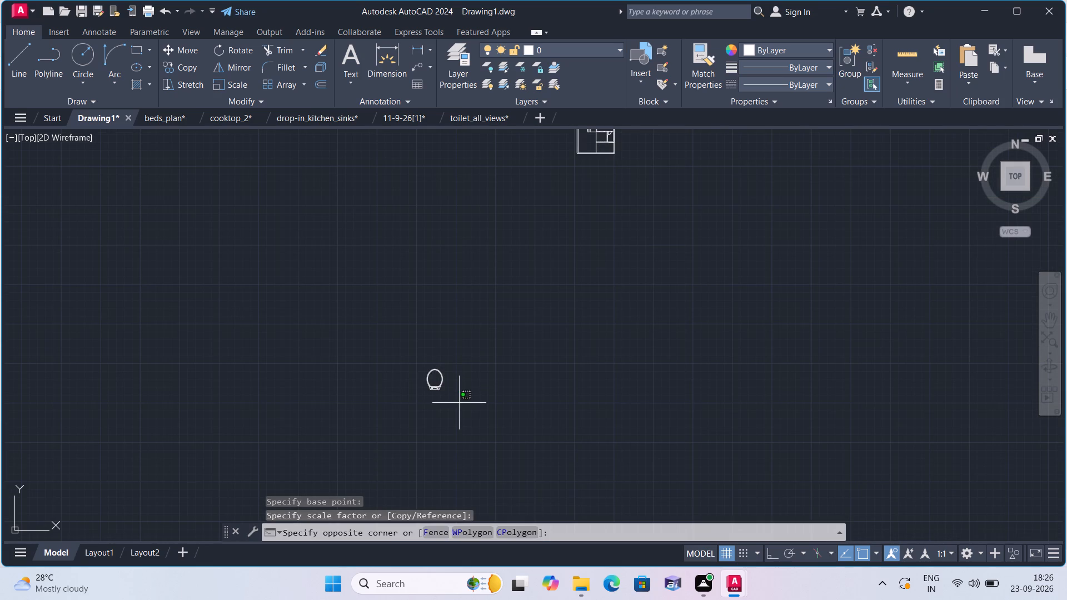
pyautogui.click(379, 322)
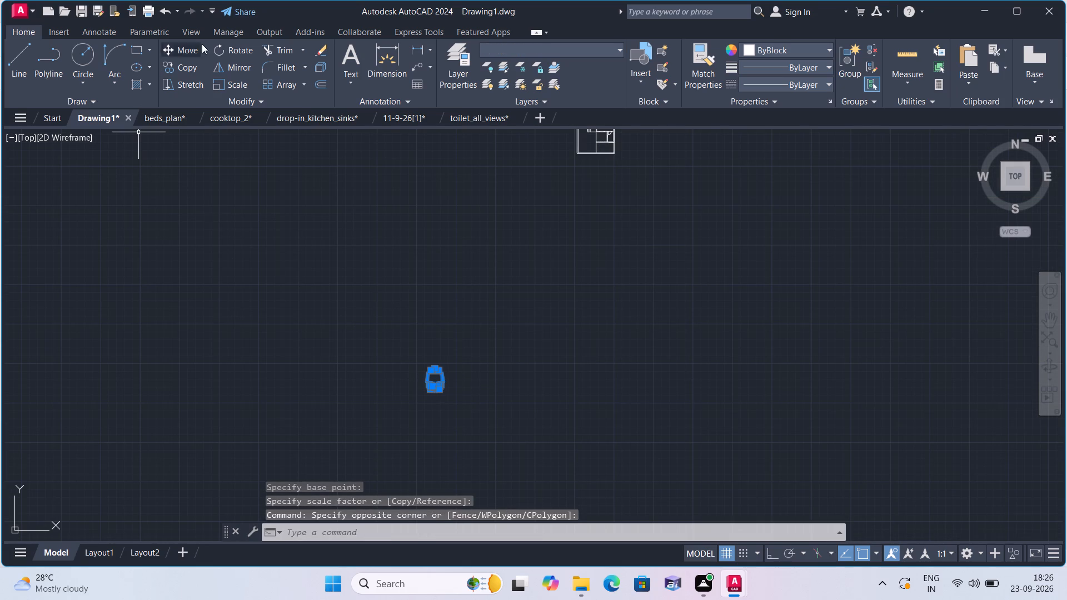
pyautogui.click(188, 51)
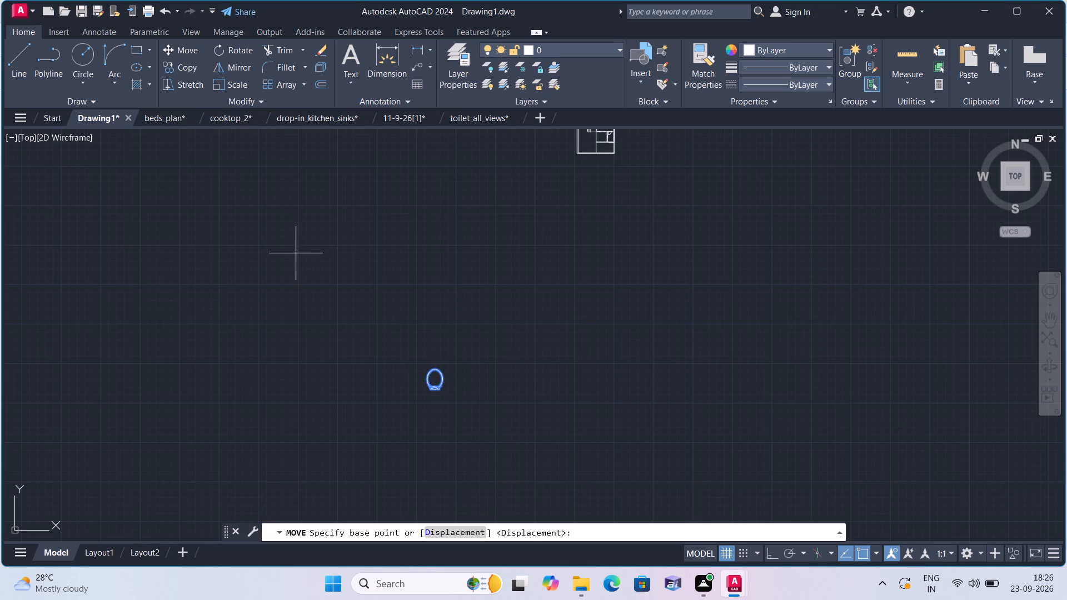
pyautogui.click(434, 388)
pyautogui.moveTo(498, 274); pyautogui.dragTo(495, 301, button='middle')
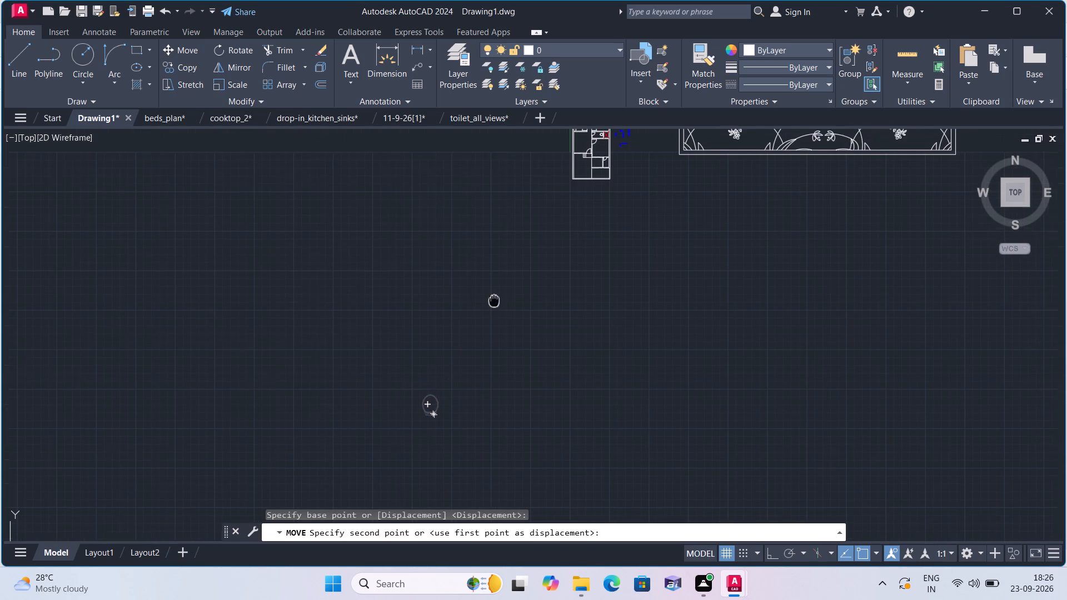
pyautogui.moveTo(495, 301); pyautogui.dragTo(498, 306, button='middle')
pyautogui.scroll(2, 586, 163)
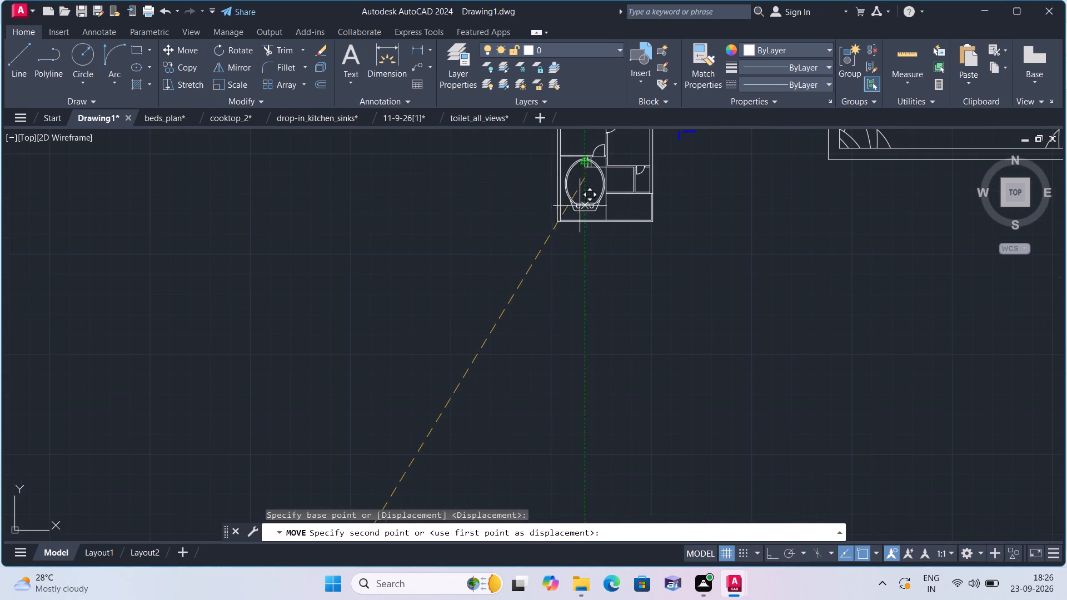
pyautogui.moveTo(581, 228); pyautogui.dragTo(584, 237, button='middle')
pyautogui.click(475, 222)
# Scale the upright toilet down again freehand to under half size from a base point inside its bowl.
pyautogui.click(527, 256)
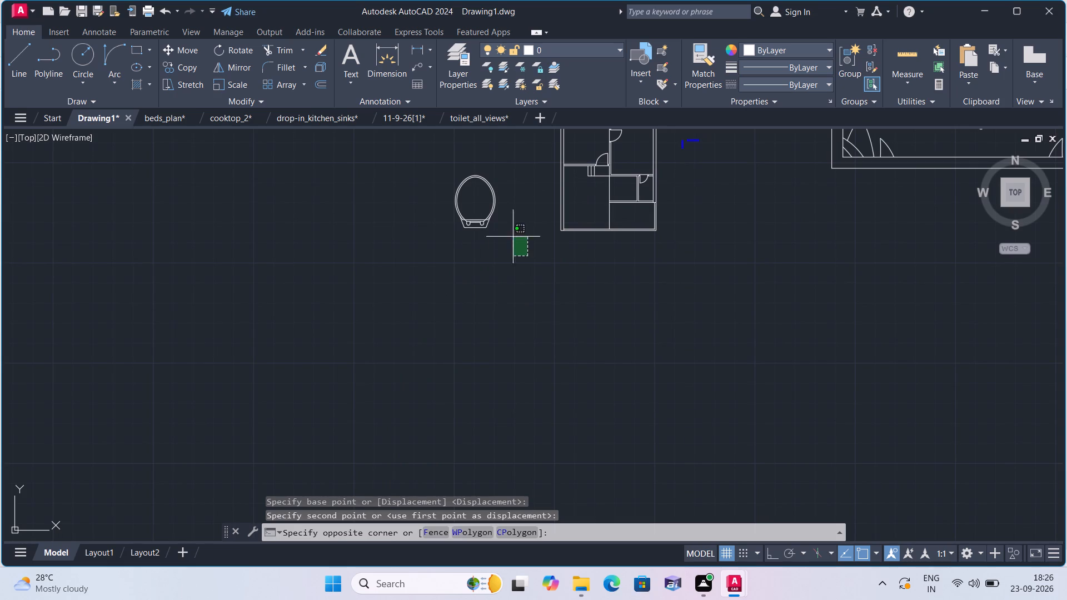
pyautogui.click(431, 161)
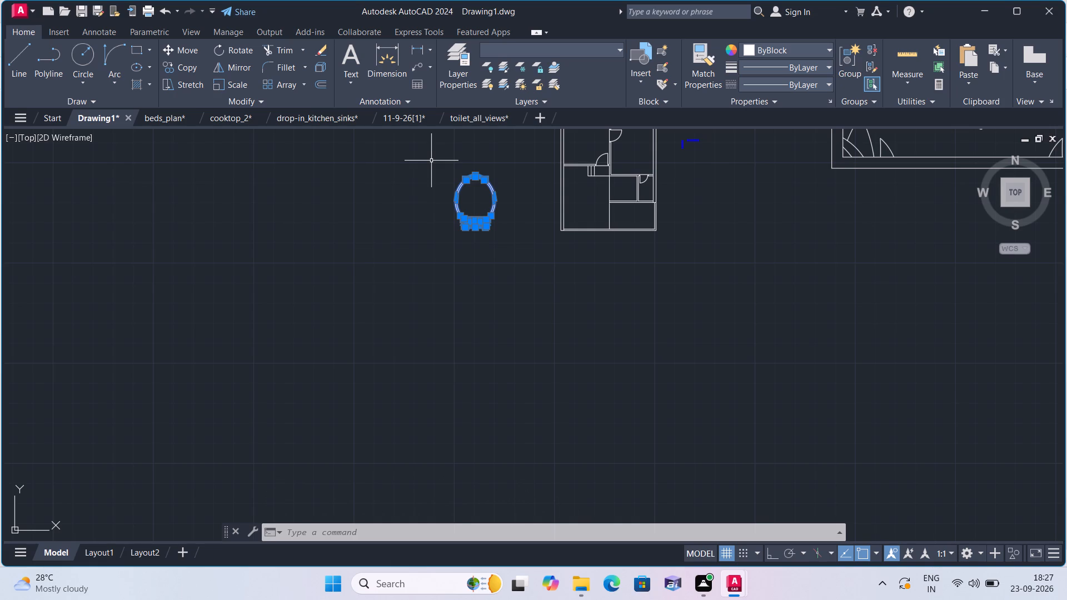
pyautogui.click(236, 87)
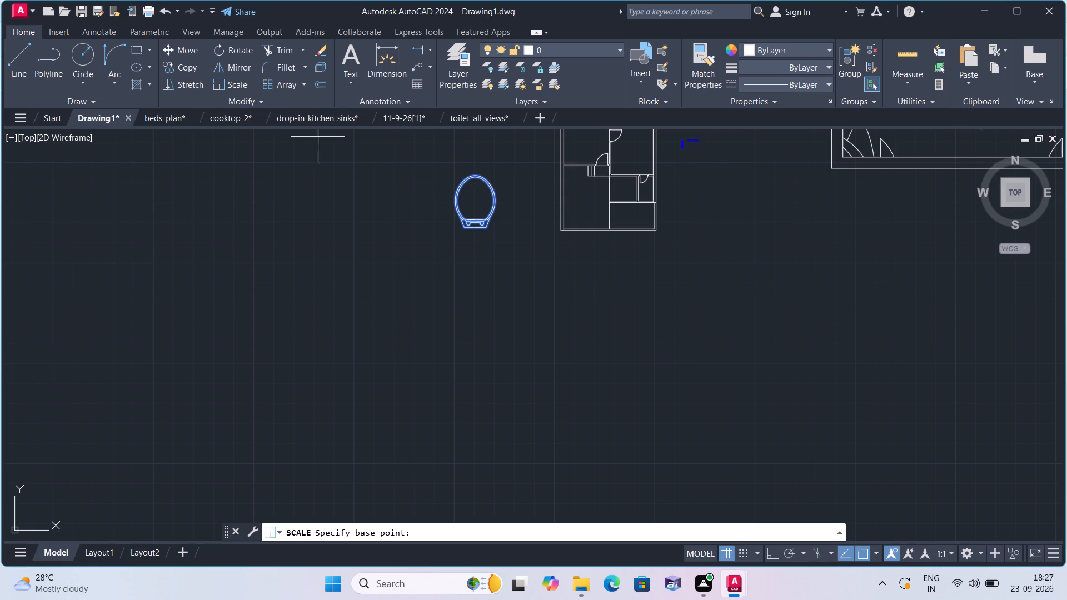
pyautogui.click(463, 199)
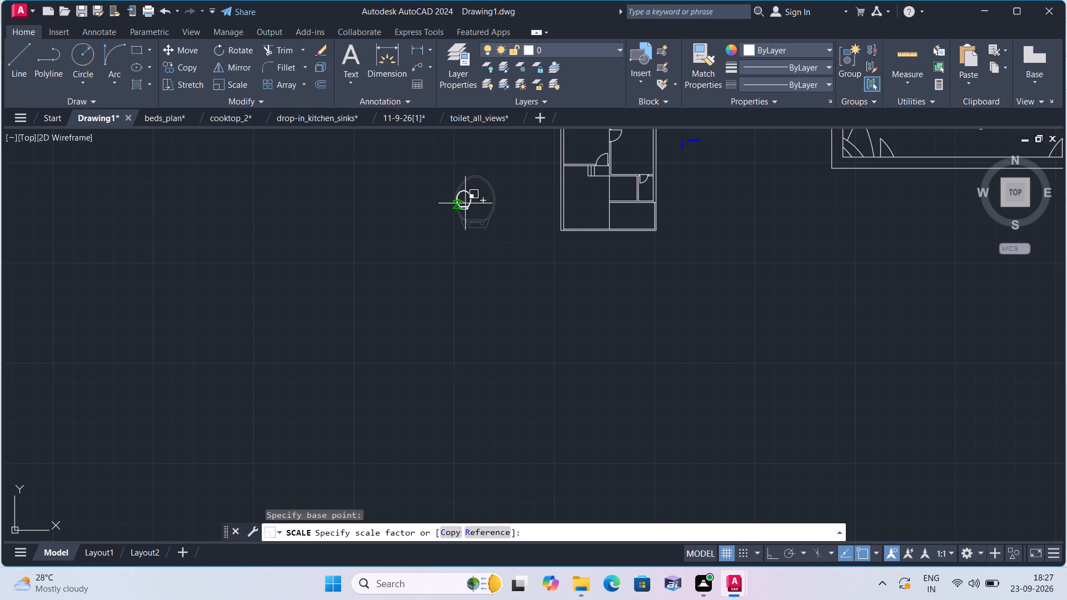
pyautogui.click(466, 207)
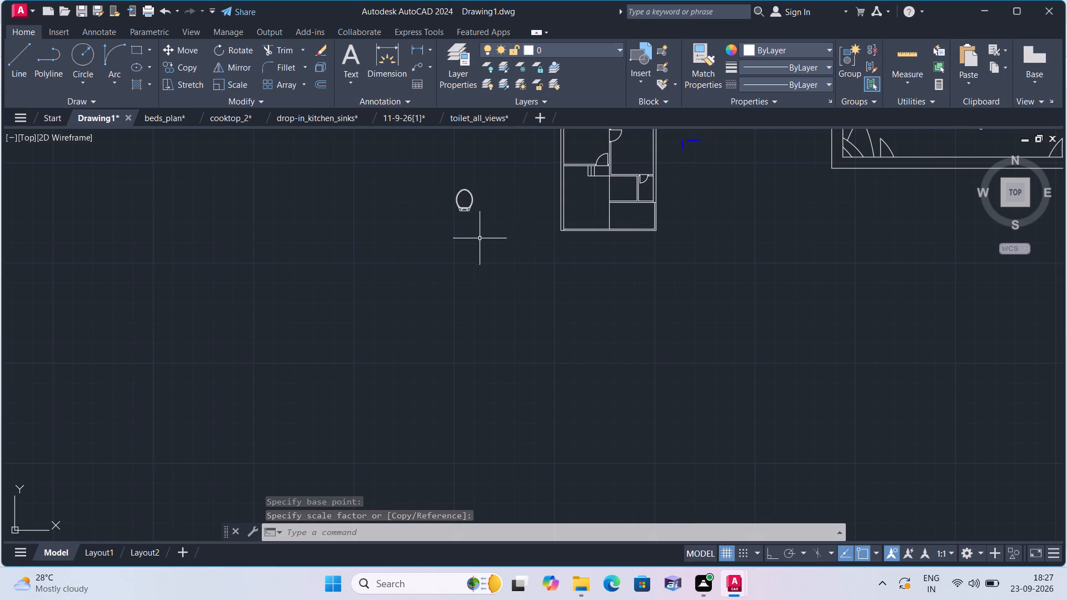
# Move the upright toilet closer to the floor plan's lower left wall, keeping it outside the building.
pyautogui.click(488, 239)
pyautogui.click(442, 174)
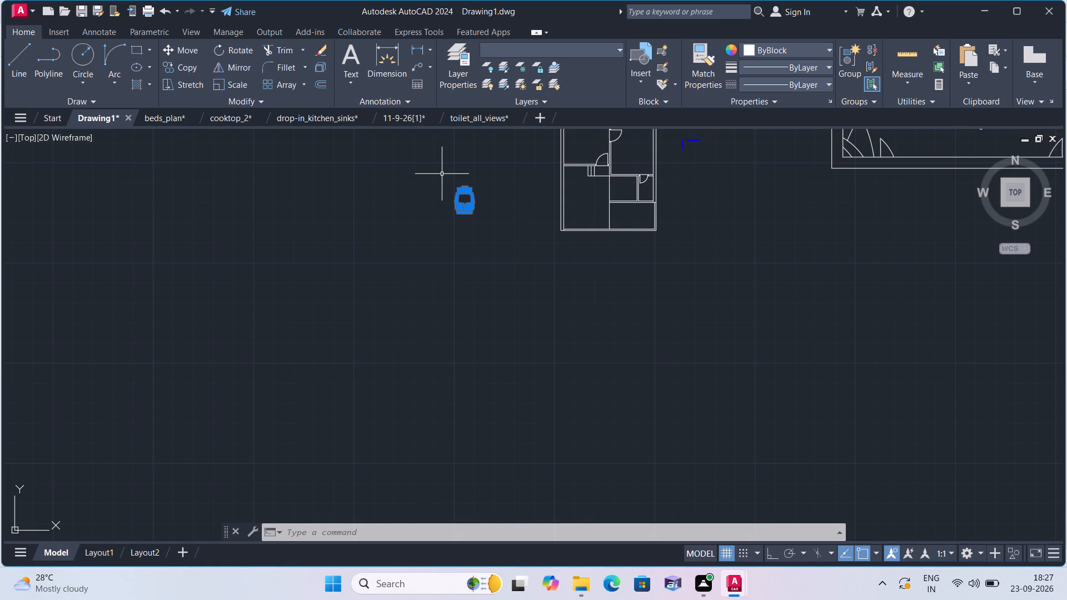
pyautogui.click(183, 52)
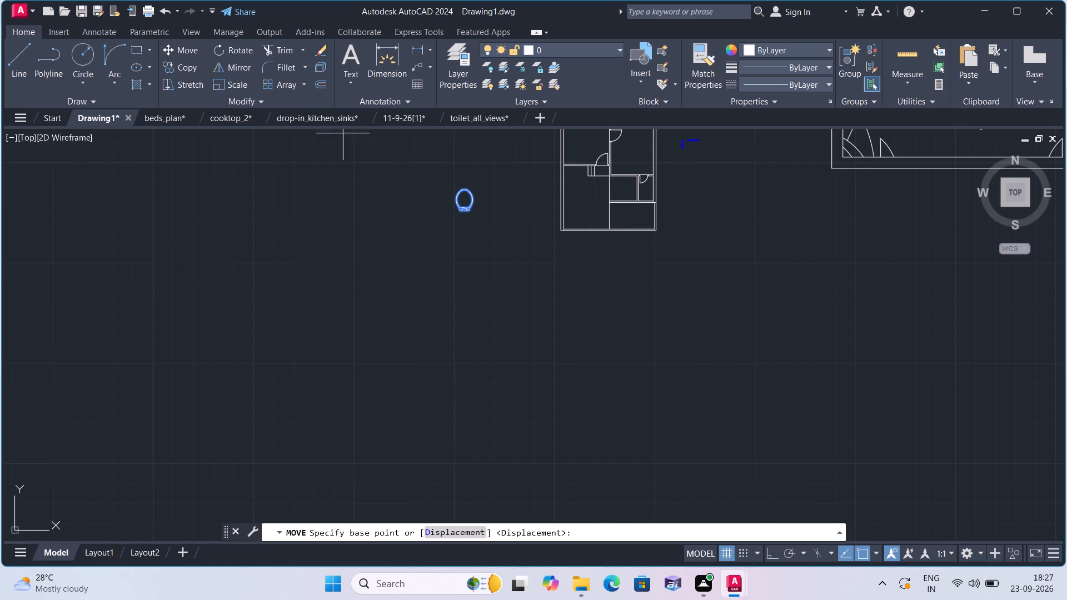
pyautogui.scroll(3, 462, 212)
pyautogui.click(462, 212)
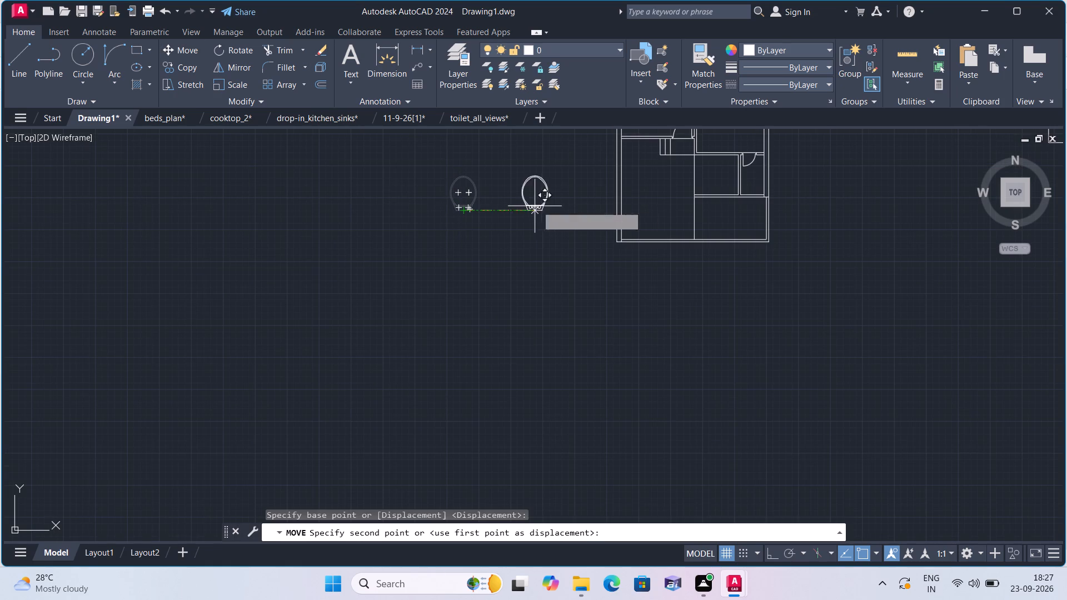
pyautogui.moveTo(576, 212); pyautogui.dragTo(574, 229, button='middle')
pyautogui.scroll(2, 639, 221)
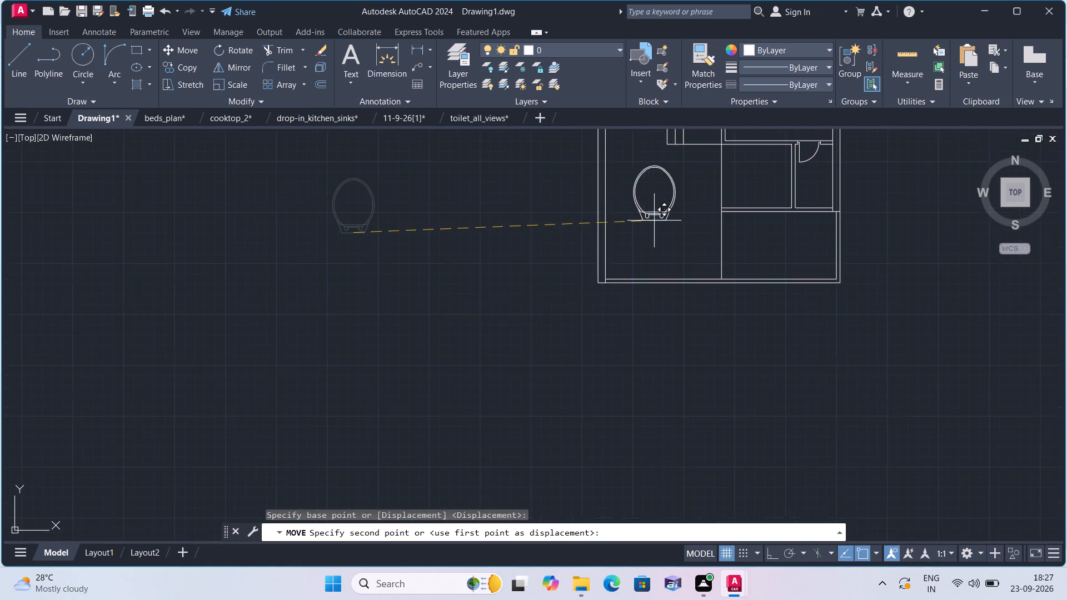
pyautogui.click(357, 251)
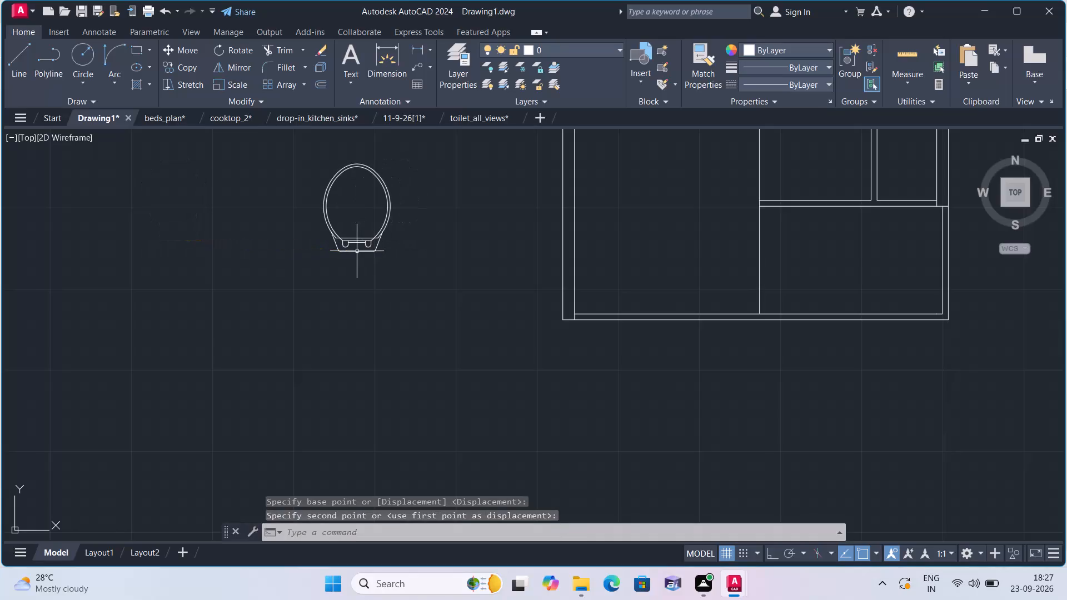
# Scale the upright toilet down freehand to about a third of its size from a base point near its centre.
pyautogui.scroll(-1, 358, 254)
pyautogui.click(395, 271)
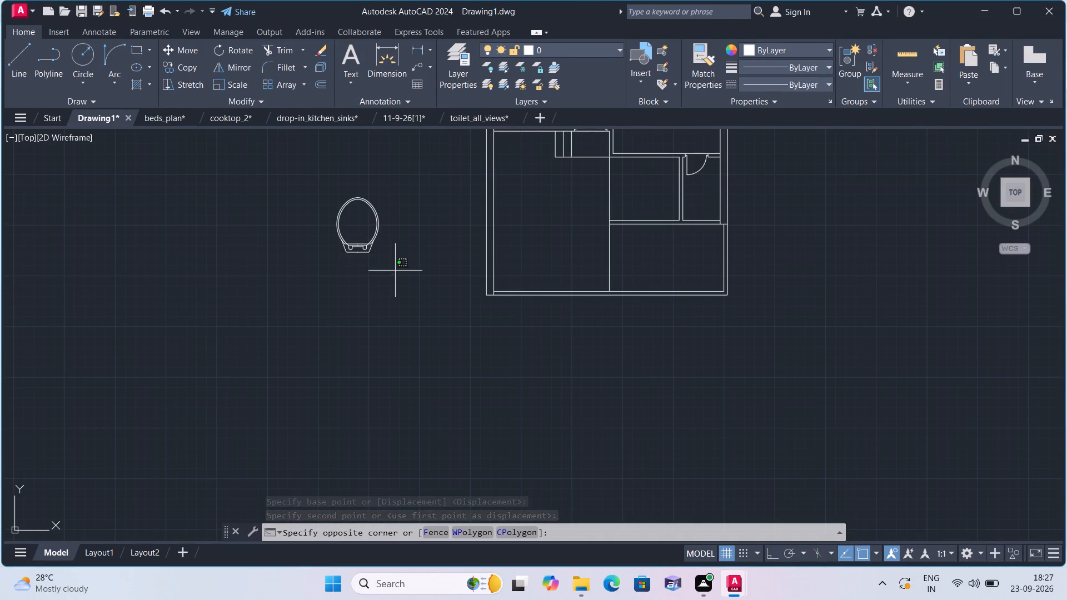
pyautogui.click(323, 183)
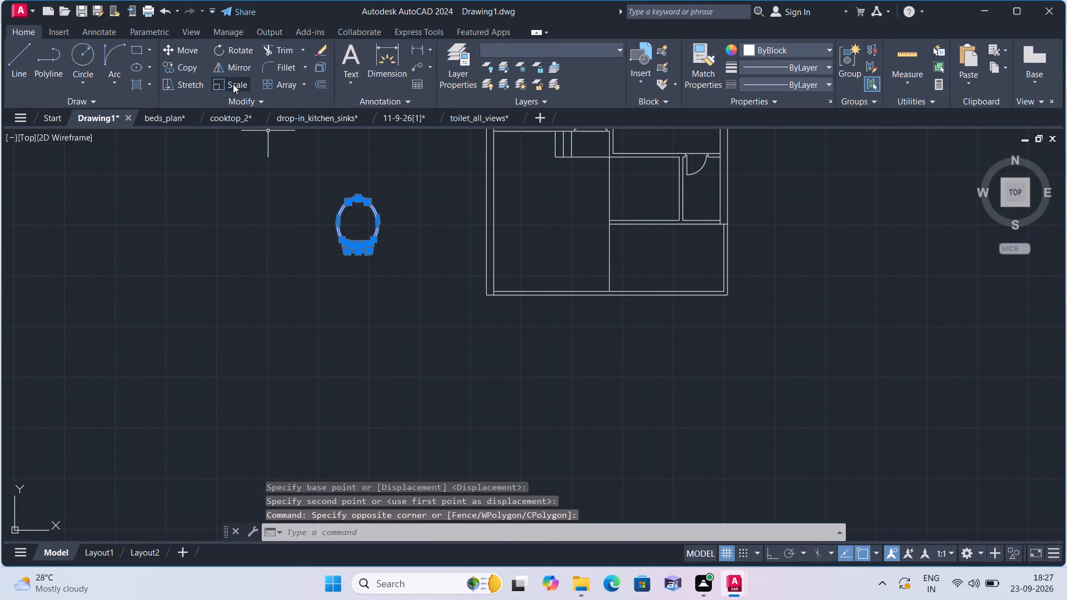
pyautogui.click(233, 84)
pyautogui.click(355, 216)
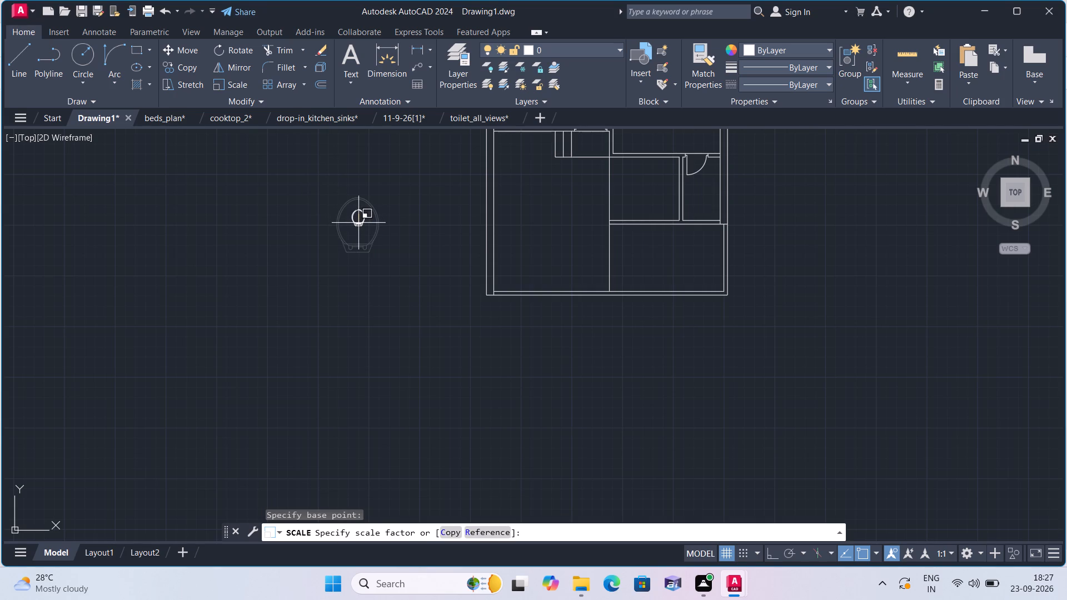
pyautogui.click(358, 223)
# Move the small upright toilet into the middle of the lower bathroom, left of the narrow room with the door.
pyautogui.moveTo(384, 242); pyautogui.dragTo(380, 233)
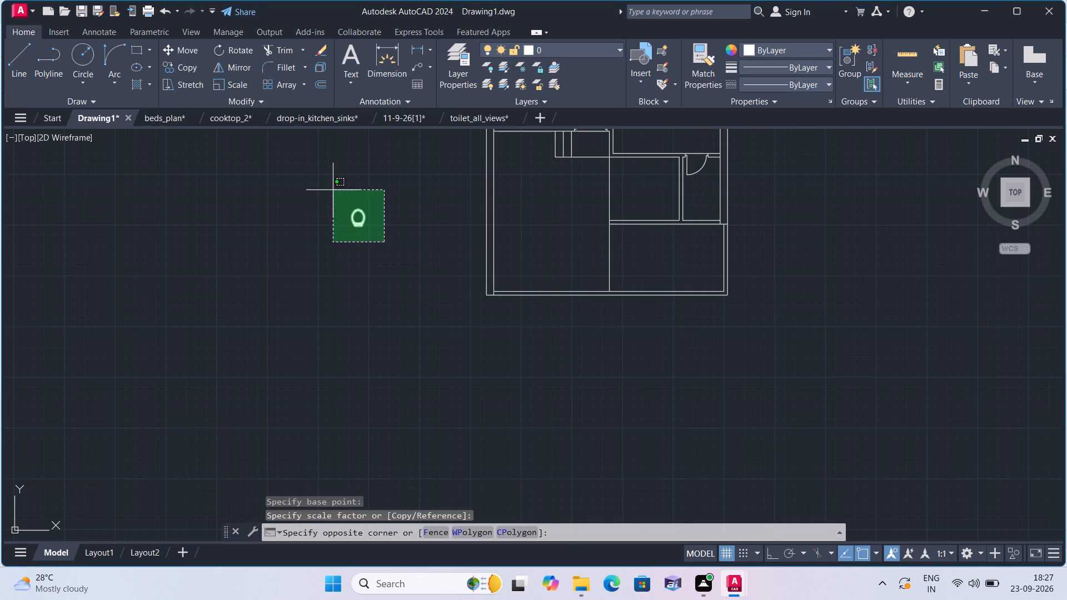
pyautogui.click(333, 190)
pyautogui.click(180, 51)
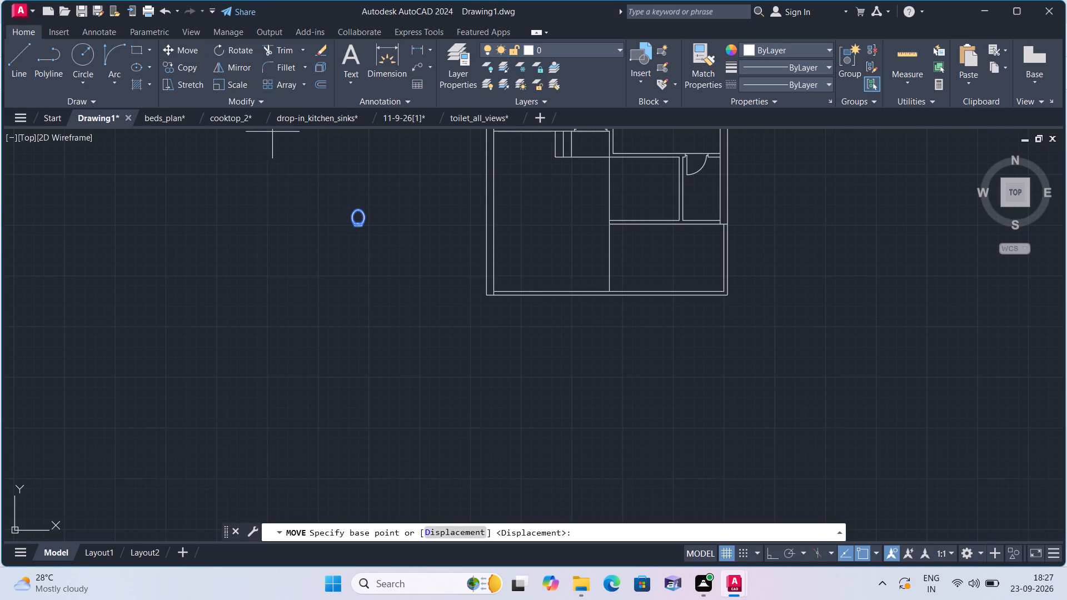
pyautogui.scroll(2, 330, 228)
pyautogui.click(397, 227)
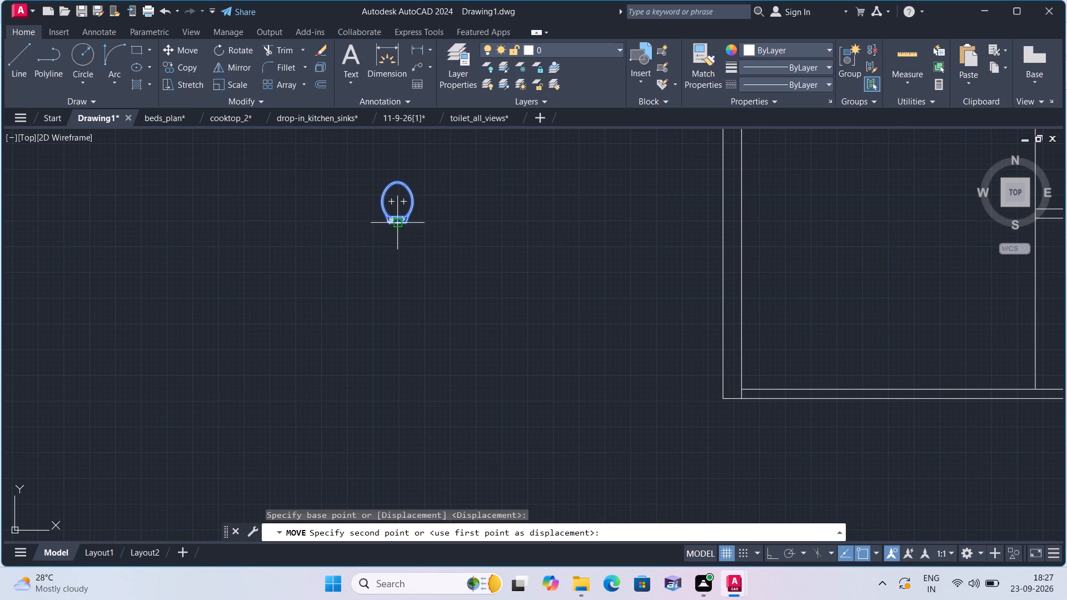
pyautogui.scroll(-2, 444, 232)
pyautogui.scroll(3, 697, 234)
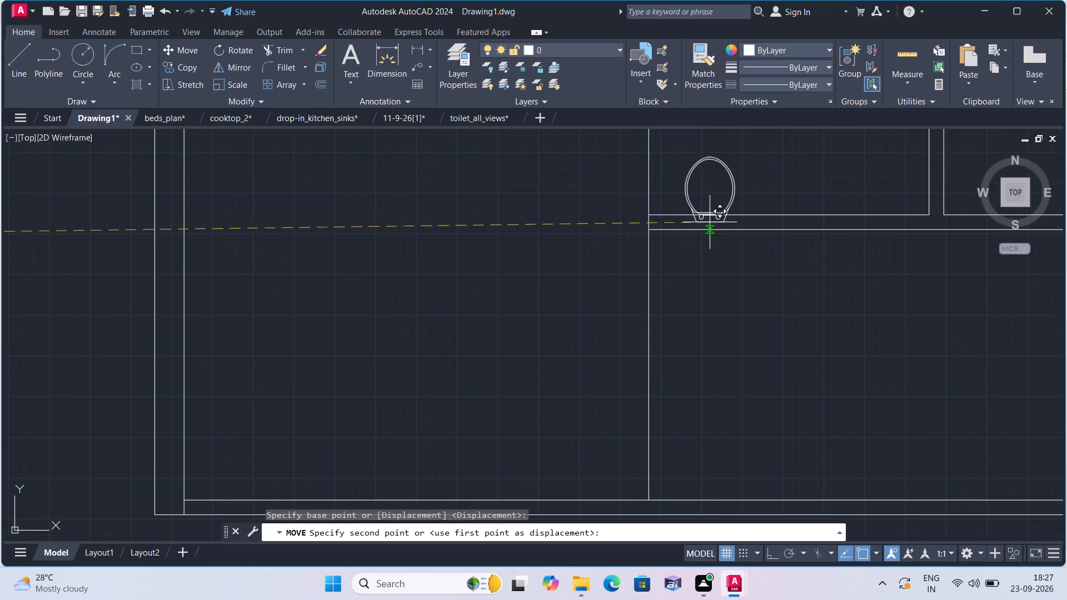
pyautogui.moveTo(710, 219); pyautogui.dragTo(427, 326, button='middle')
pyautogui.click(487, 252)
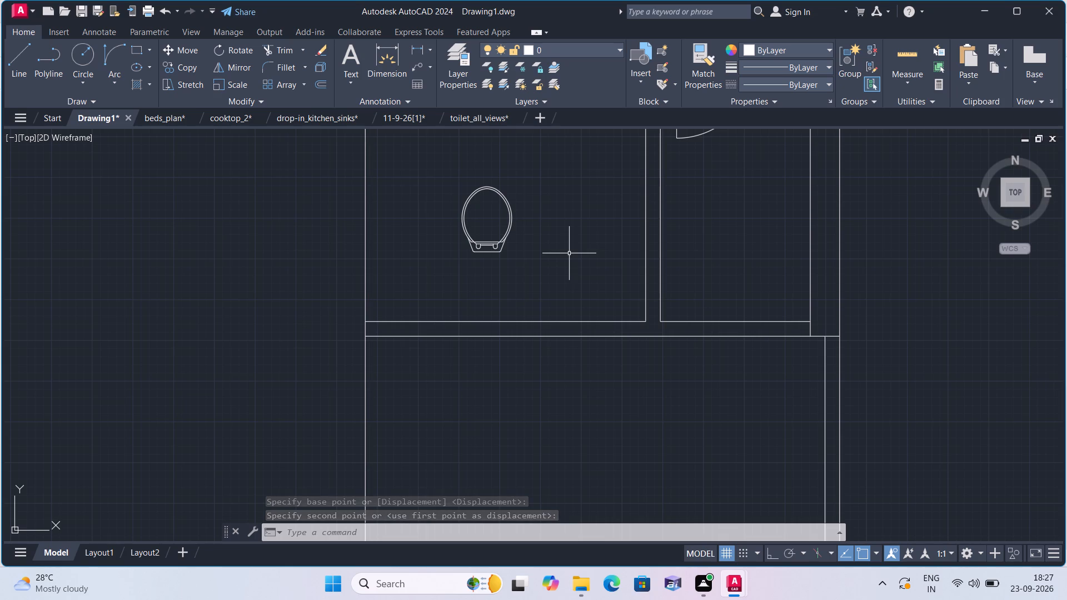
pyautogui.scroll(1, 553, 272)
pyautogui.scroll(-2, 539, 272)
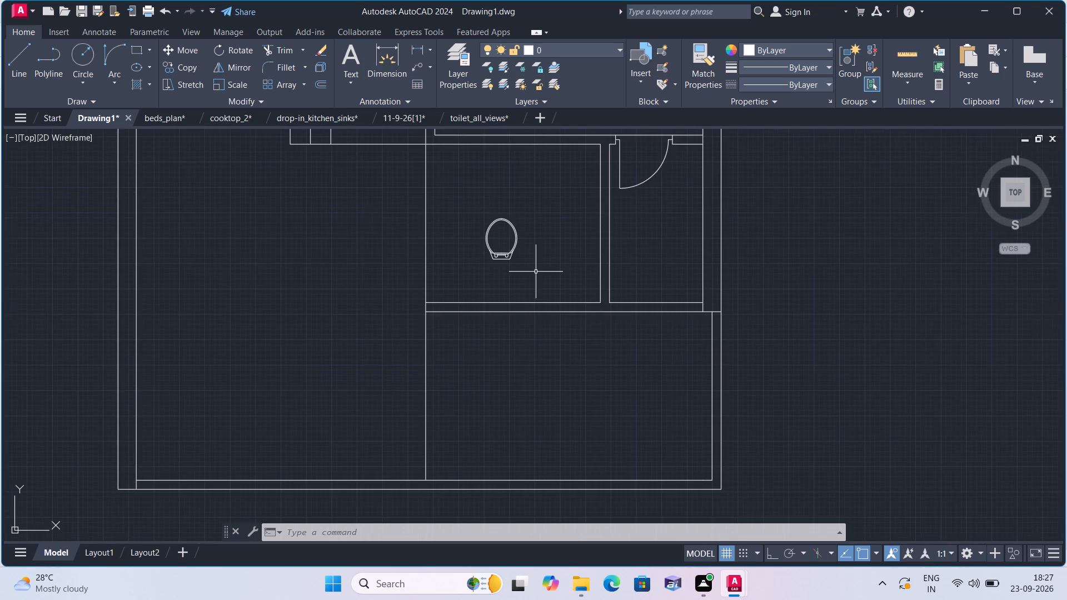
# Scale the upright toilet in the lower bathroom up freehand to about 1.4 times its size, from a base point on its bowl.
pyautogui.click(536, 272)
pyautogui.click(471, 207)
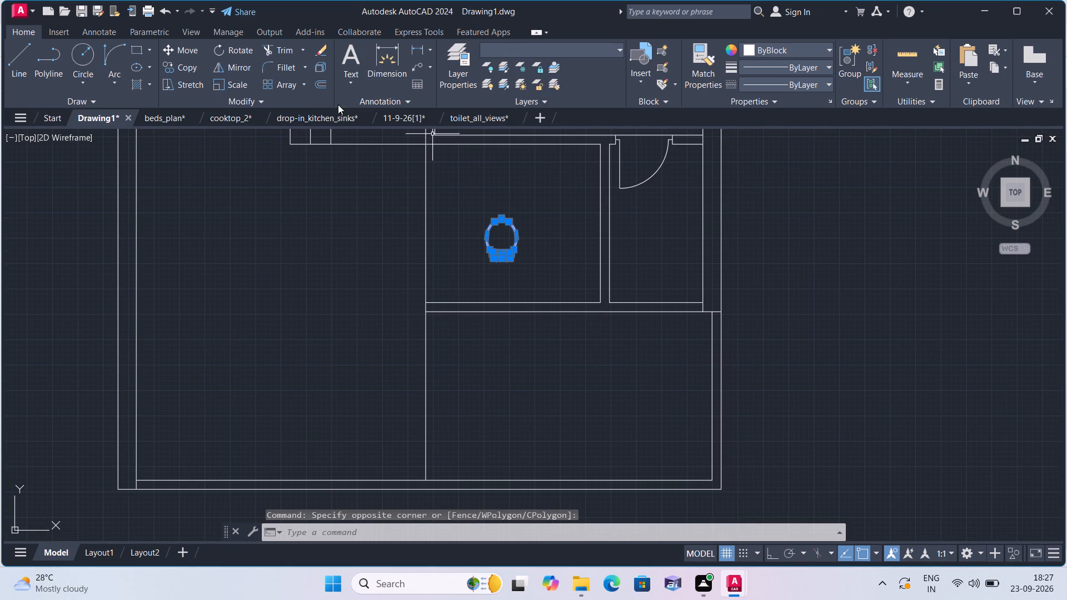
pyautogui.click(232, 83)
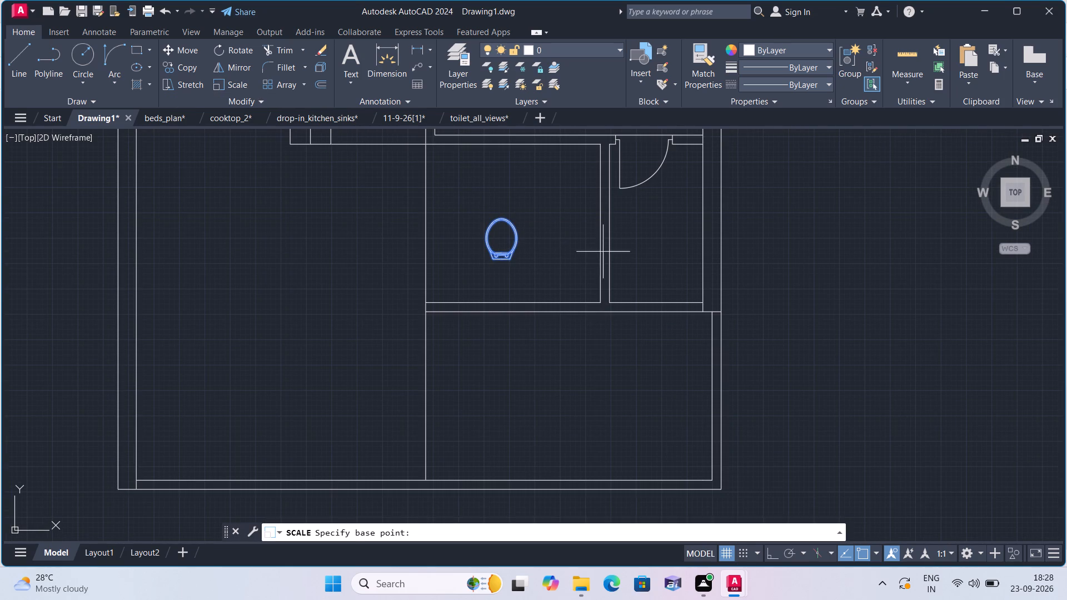
pyautogui.click(516, 232)
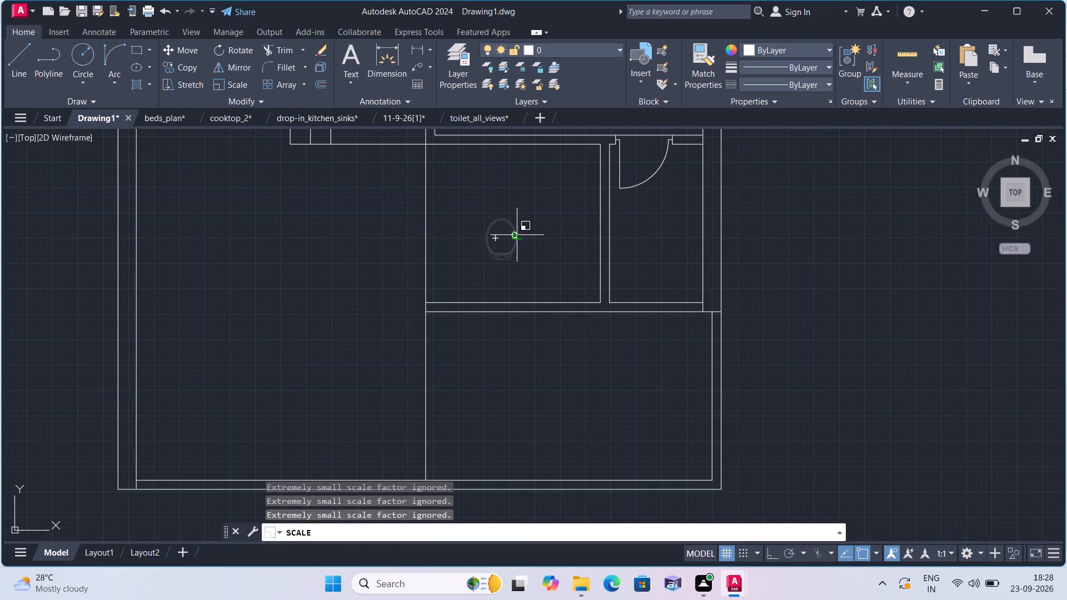
pyautogui.click(528, 261)
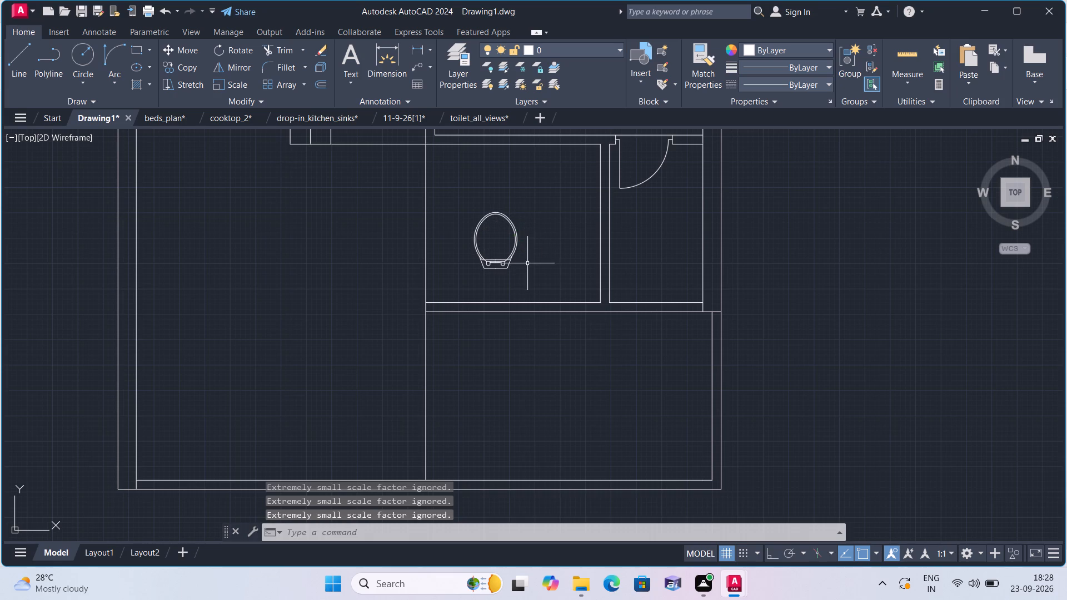
# Move the enlarged upright toilet down so its tank end sits near the lower bathroom's bottom wall.
pyautogui.click(529, 277)
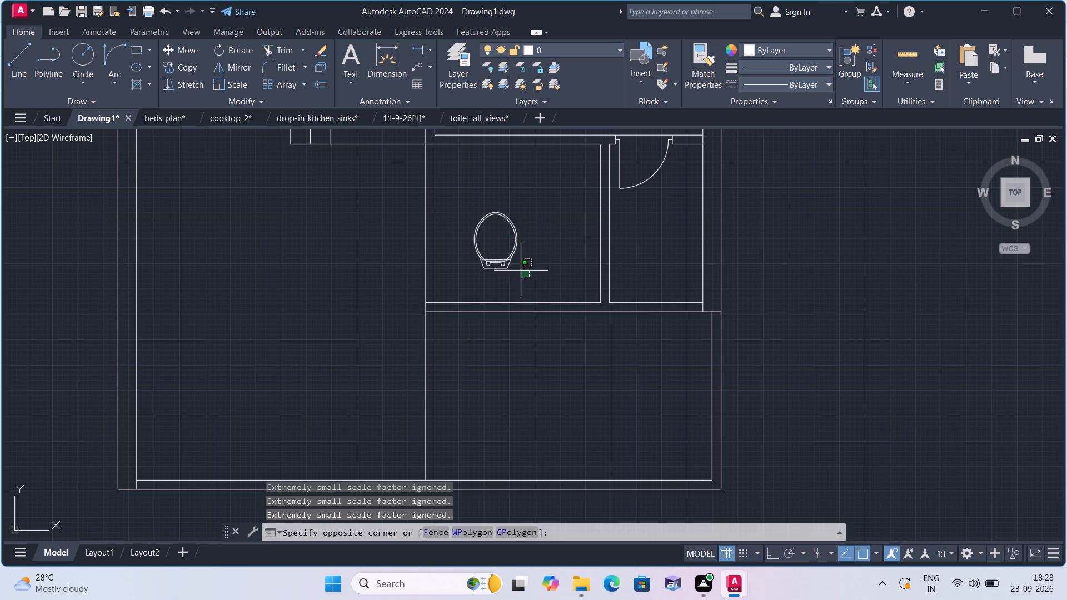
pyautogui.click(453, 187)
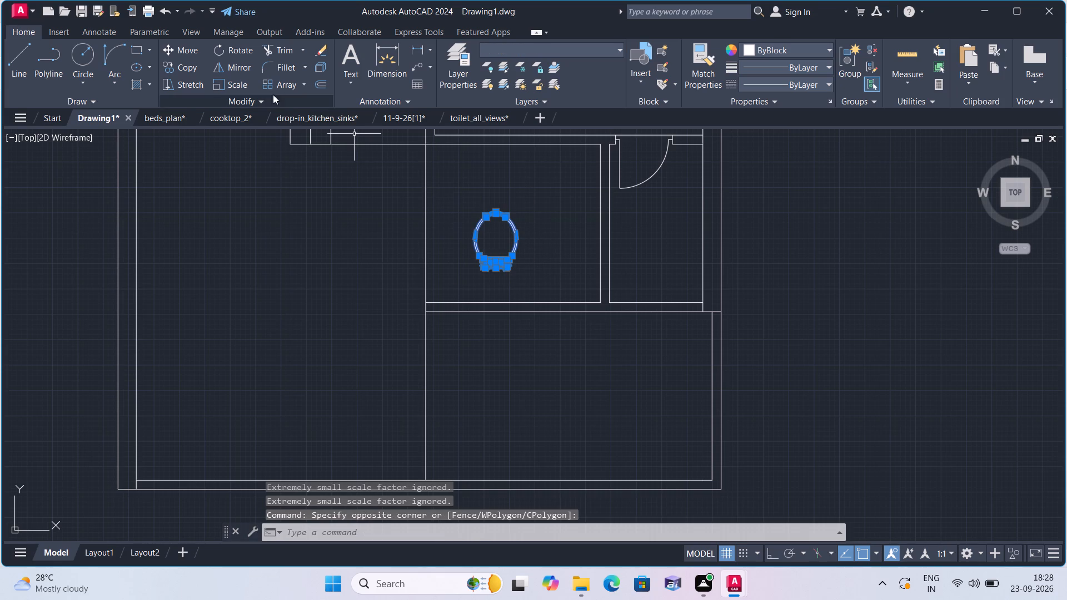
pyautogui.click(185, 49)
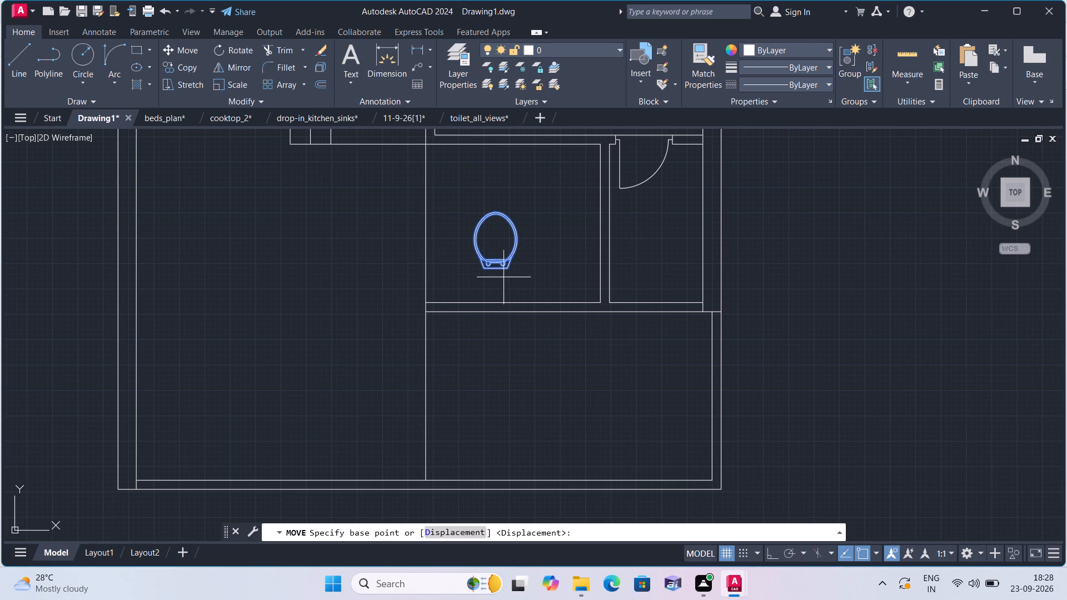
pyautogui.click(501, 271)
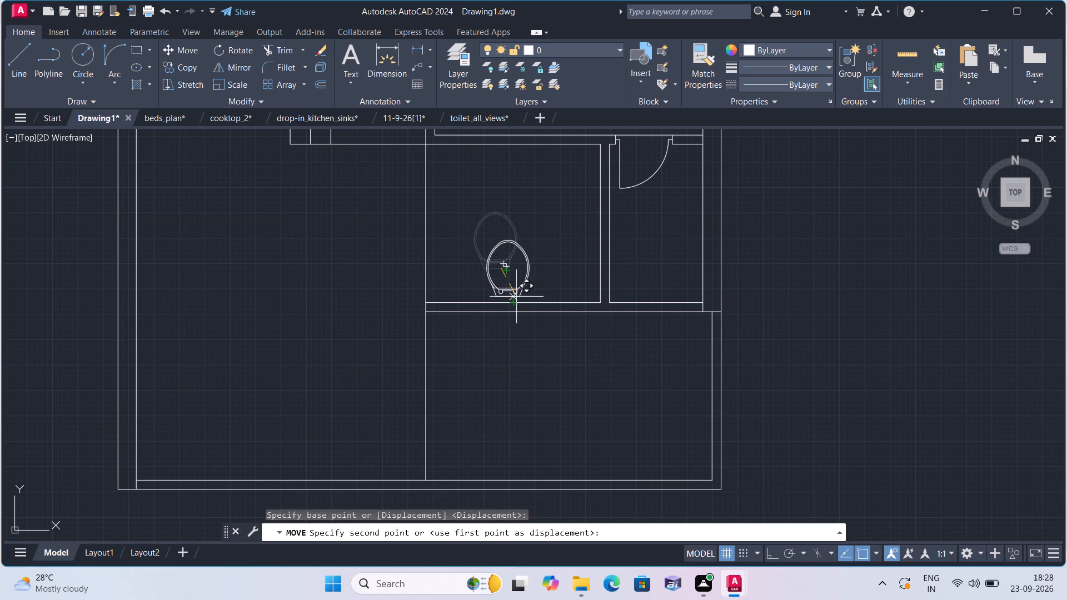
pyautogui.click(516, 301)
# Scale the small sideways bed, far to the right of the floor plan, down freehand to a tiny fraction of its size.
pyautogui.scroll(-4, 516, 301)
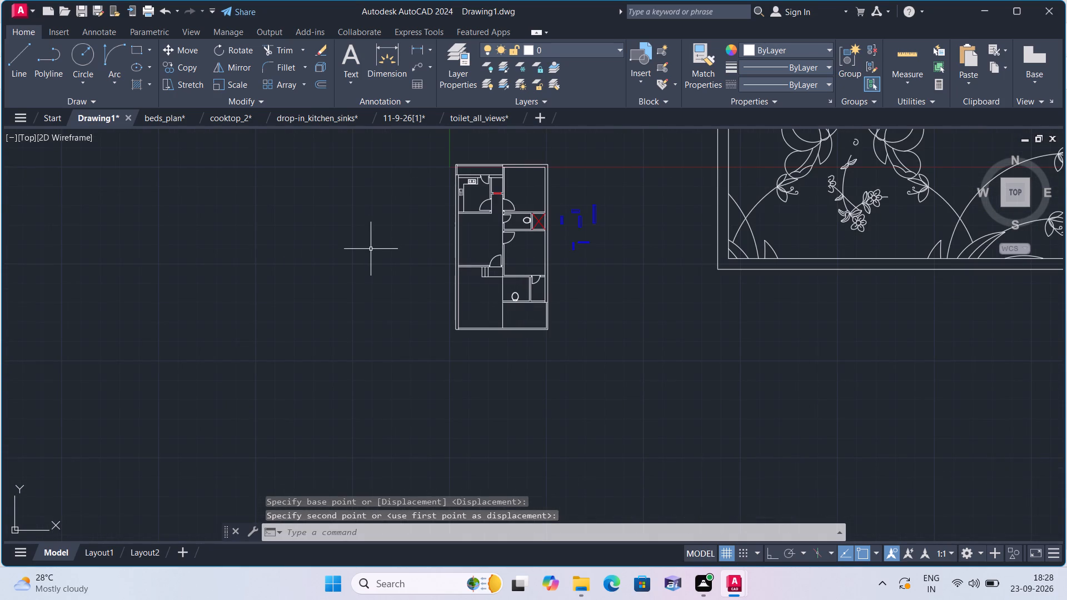
pyautogui.moveTo(362, 223); pyautogui.dragTo(322, 324, button='middle')
pyautogui.scroll(-3, 317, 343)
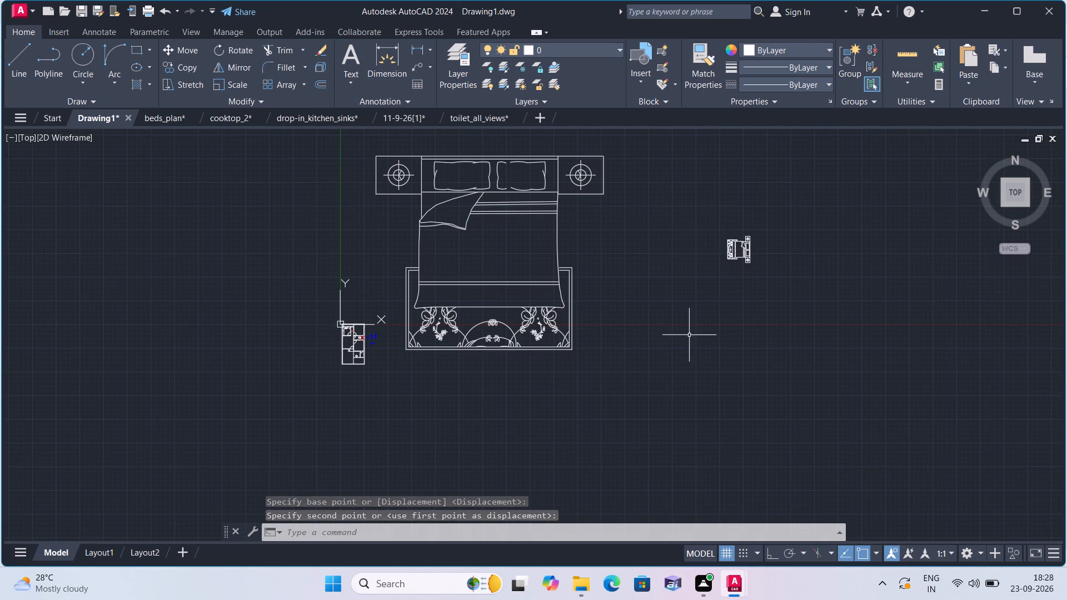
pyautogui.click(717, 217)
pyautogui.click(813, 307)
pyautogui.scroll(-1, 813, 307)
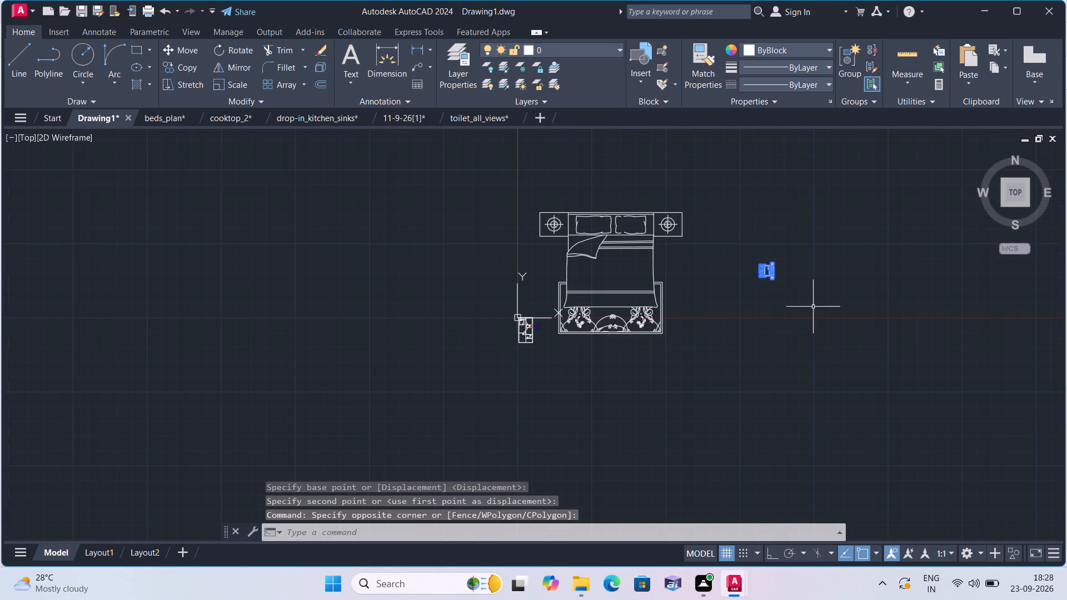
pyautogui.click(226, 83)
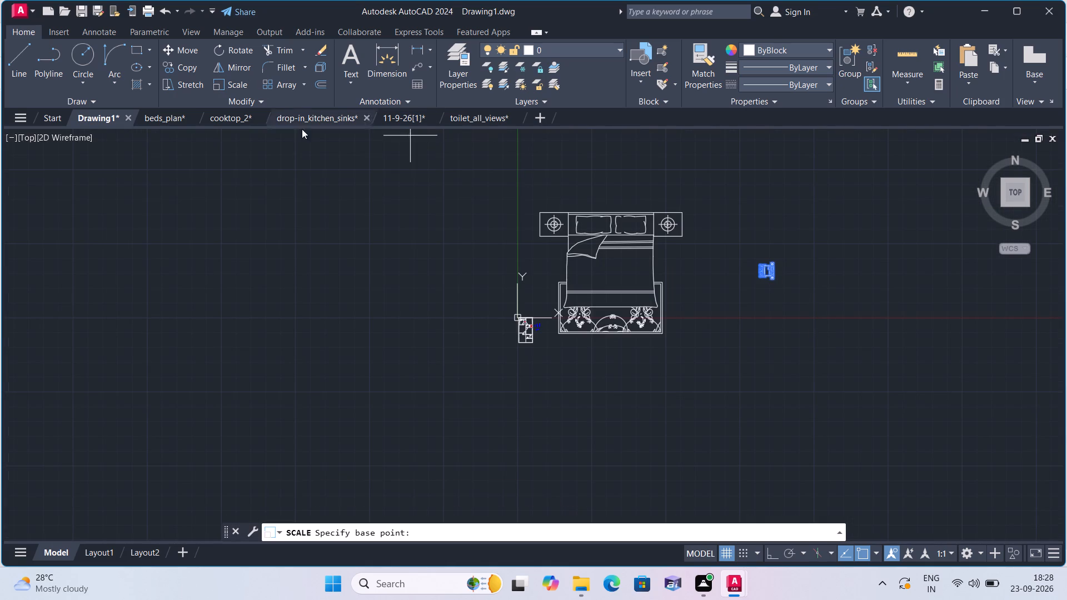
pyautogui.scroll(2, 712, 284)
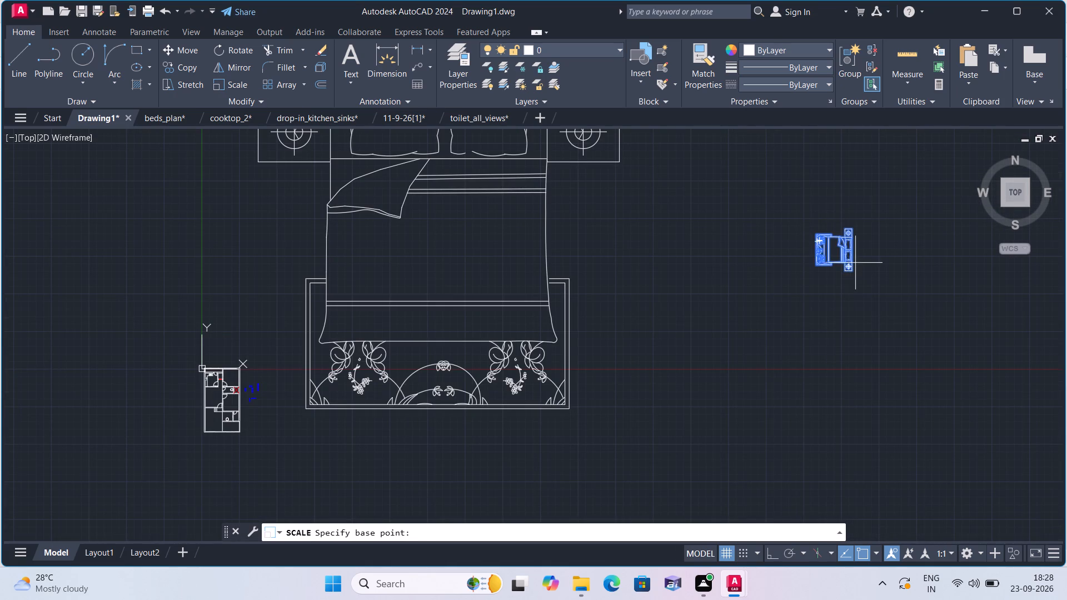
pyautogui.click(842, 252)
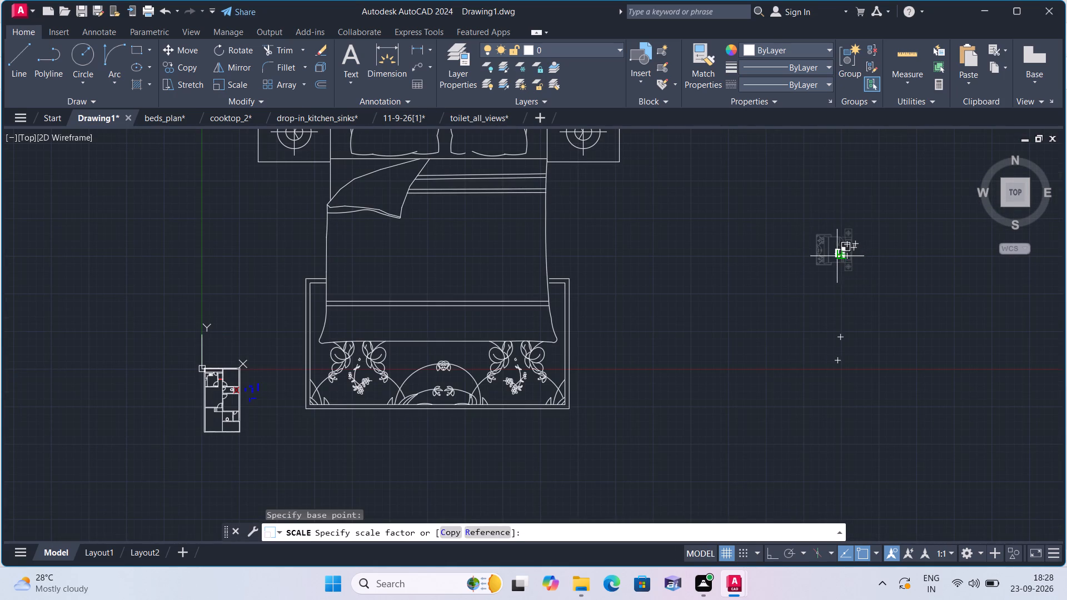
pyautogui.click(837, 256)
# Move the tiny sideways bed into the middle of the bedroom between the two bathrooms.
pyautogui.click(856, 265)
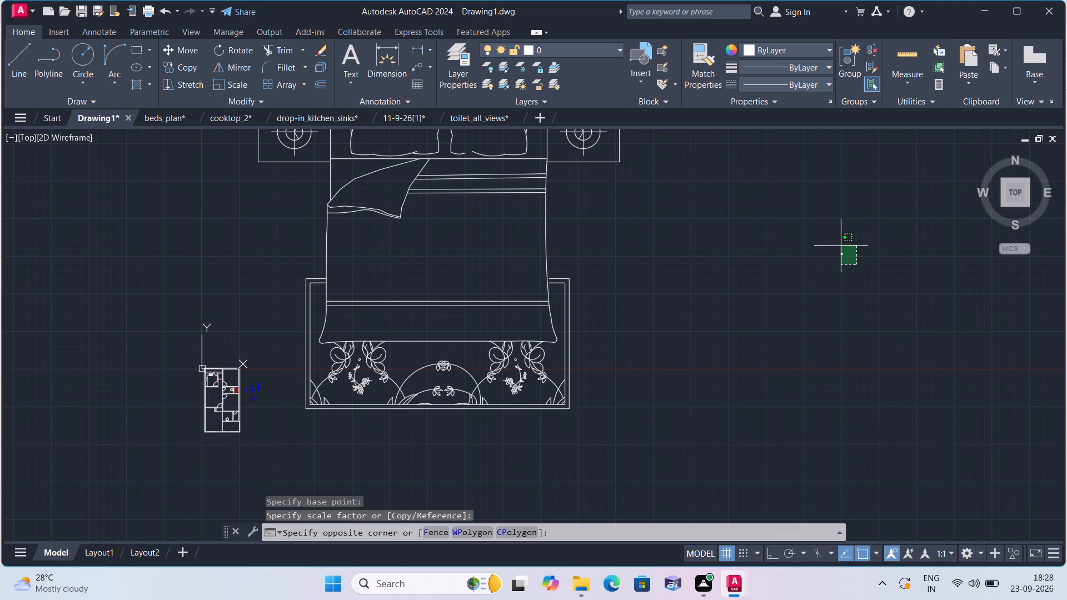
pyautogui.click(835, 242)
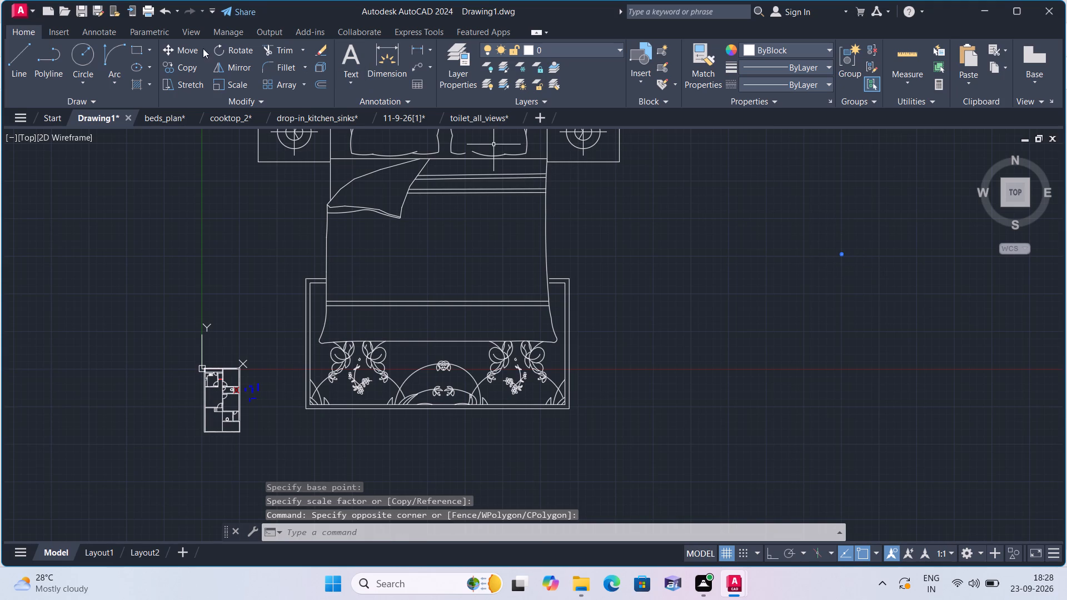
pyautogui.click(183, 48)
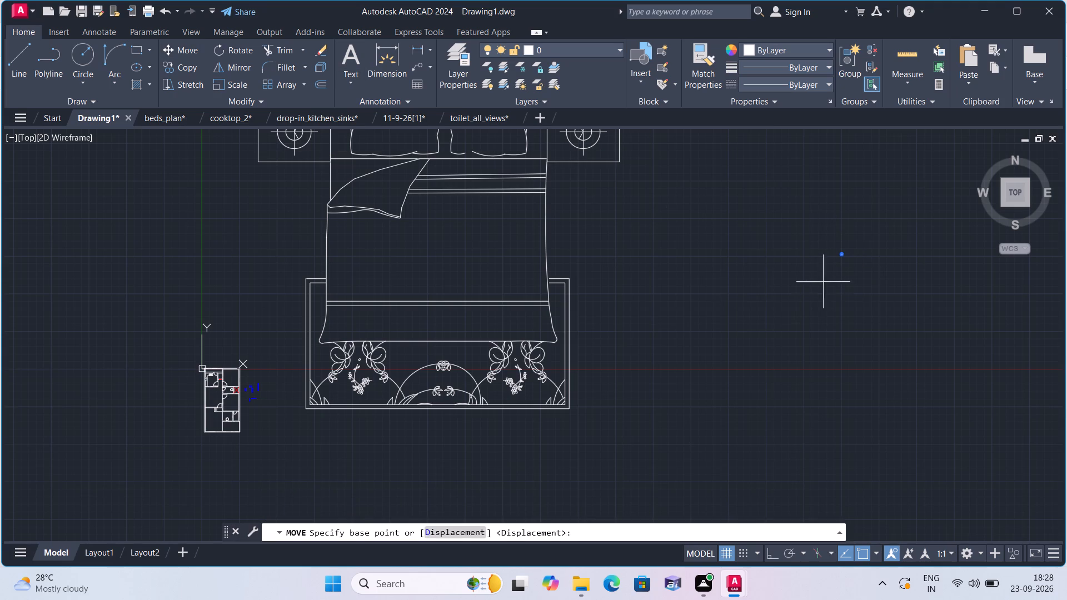
pyautogui.click(838, 255)
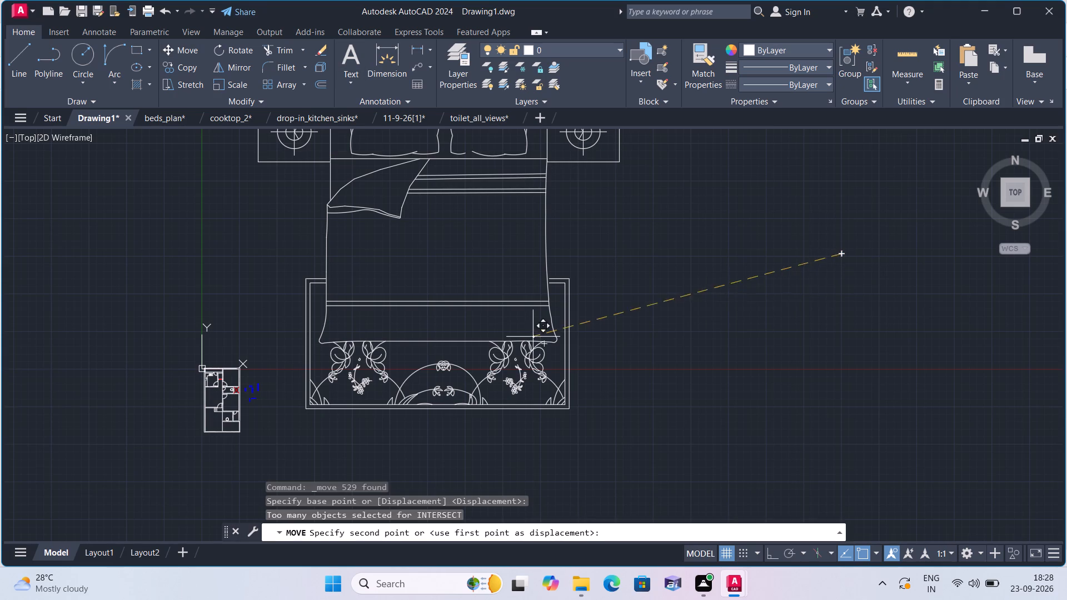
pyautogui.scroll(4, 176, 418)
pyautogui.scroll(1, 513, 368)
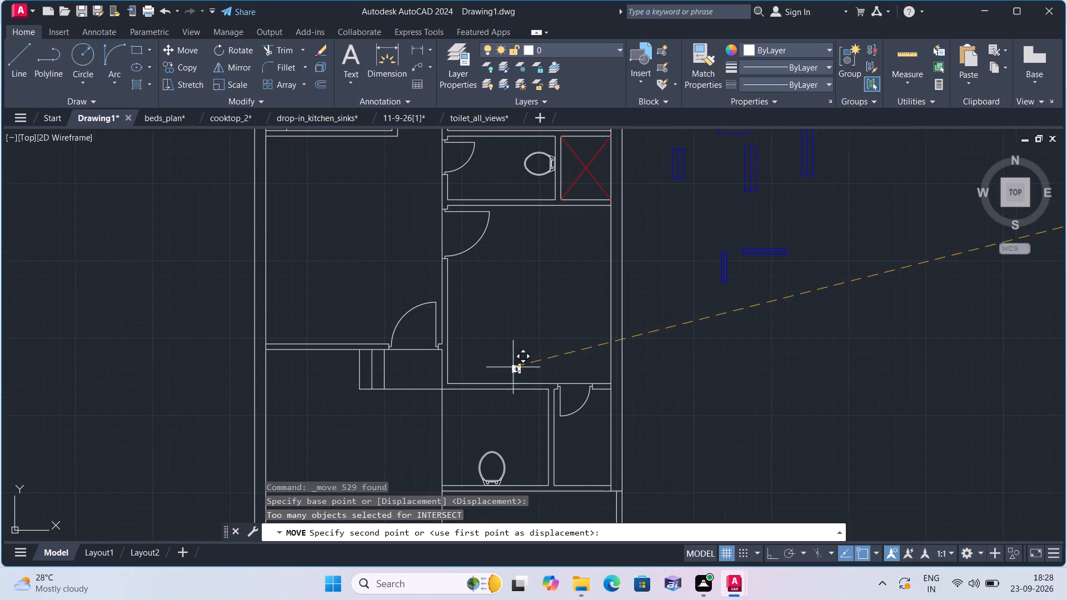
pyautogui.moveTo(538, 359); pyautogui.dragTo(507, 387, button='middle')
pyautogui.scroll(2, 508, 348)
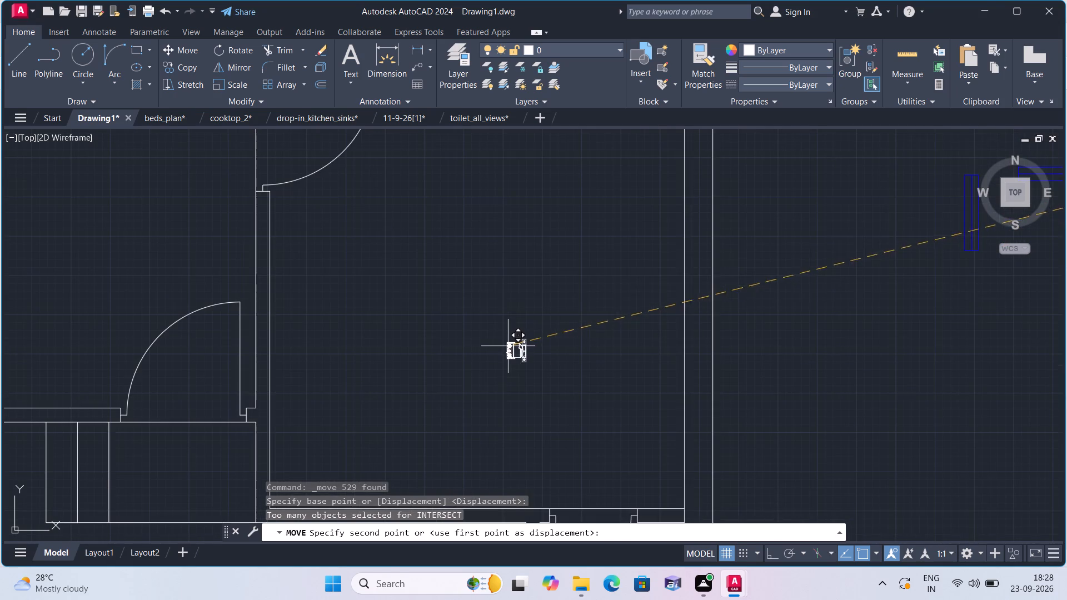
pyautogui.click(500, 302)
# Scale the sideways bed up freehand to about nine times its size so its headboard reaches near the bedroom's right wall.
pyautogui.moveTo(556, 348); pyautogui.dragTo(550, 336)
pyautogui.click(467, 256)
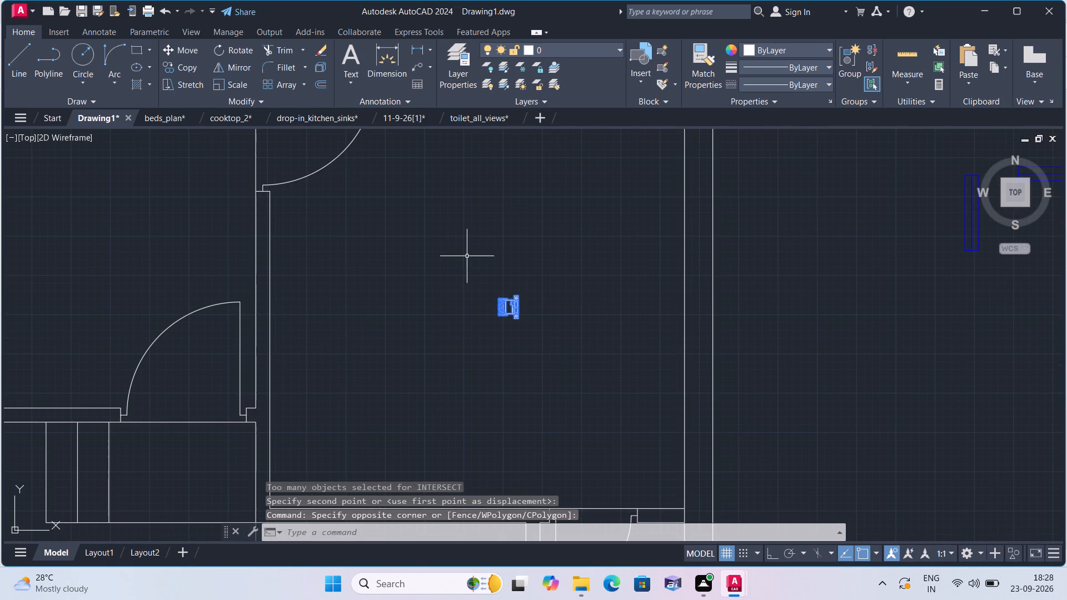
pyautogui.click(233, 84)
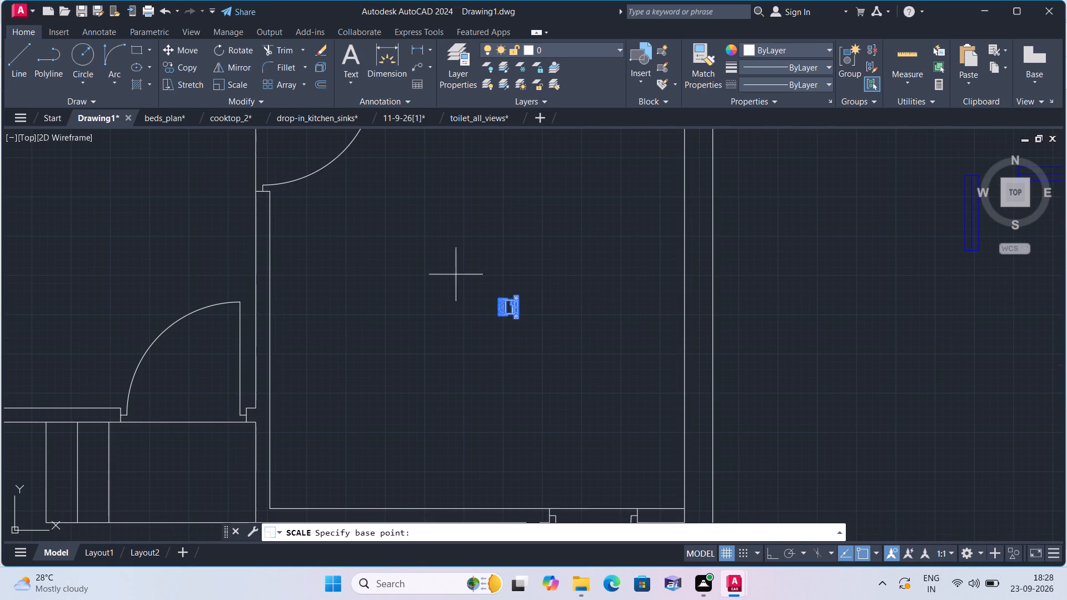
pyautogui.click(506, 308)
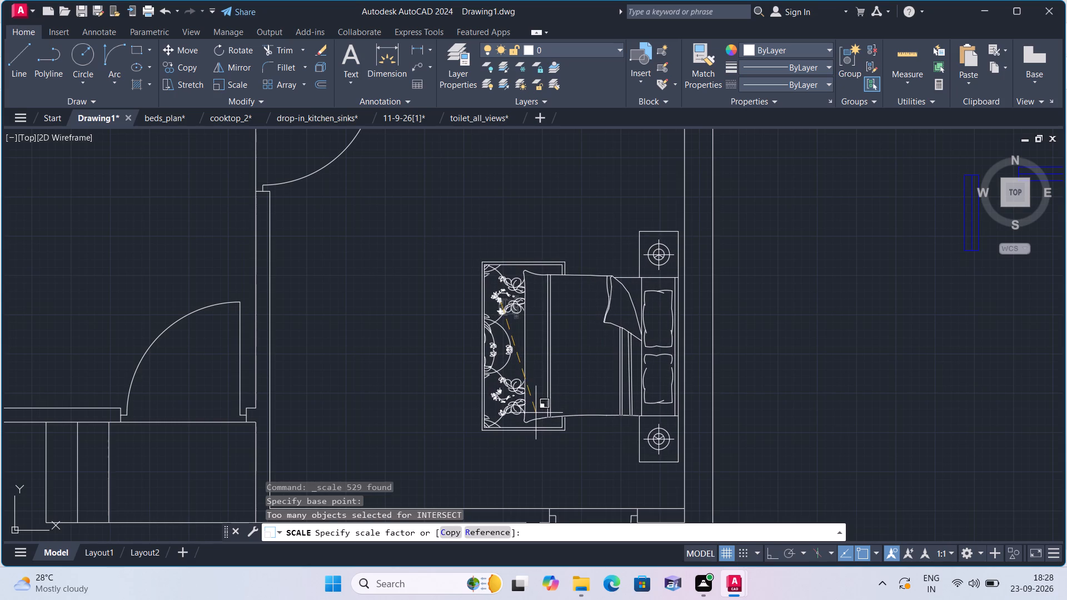
pyautogui.click(536, 413)
# Scale the oversized upright bed with nightstands and rug down freehand to about a tenth of its size, from a base point near its folded blanket.
pyautogui.scroll(-4, 536, 413)
pyautogui.moveTo(486, 397); pyautogui.dragTo(331, 450, button='middle')
pyautogui.scroll(-2, 336, 429)
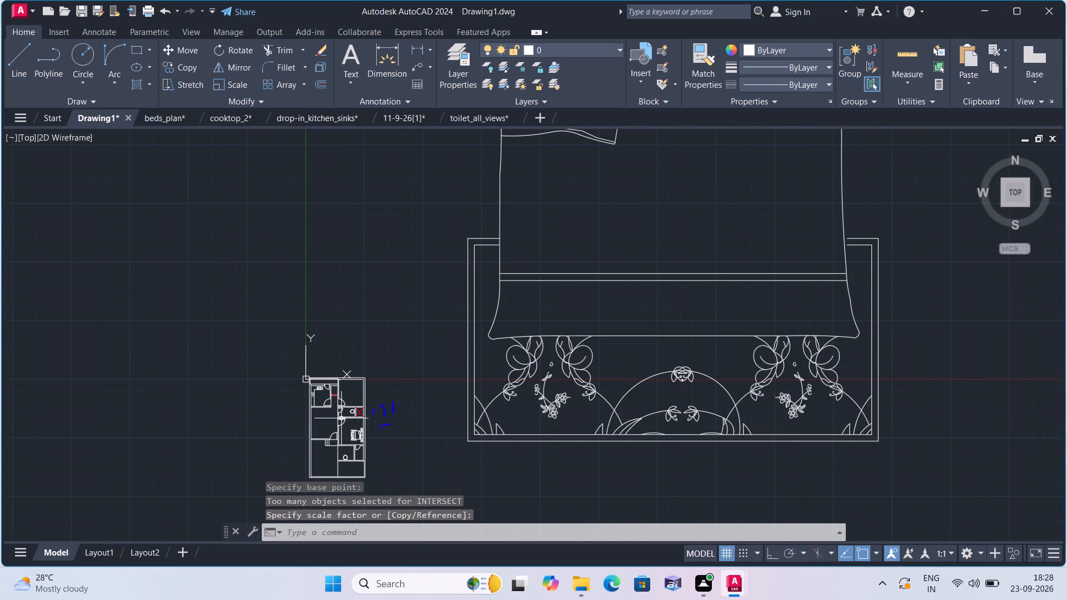
pyautogui.moveTo(395, 389); pyautogui.dragTo(270, 412, button='middle')
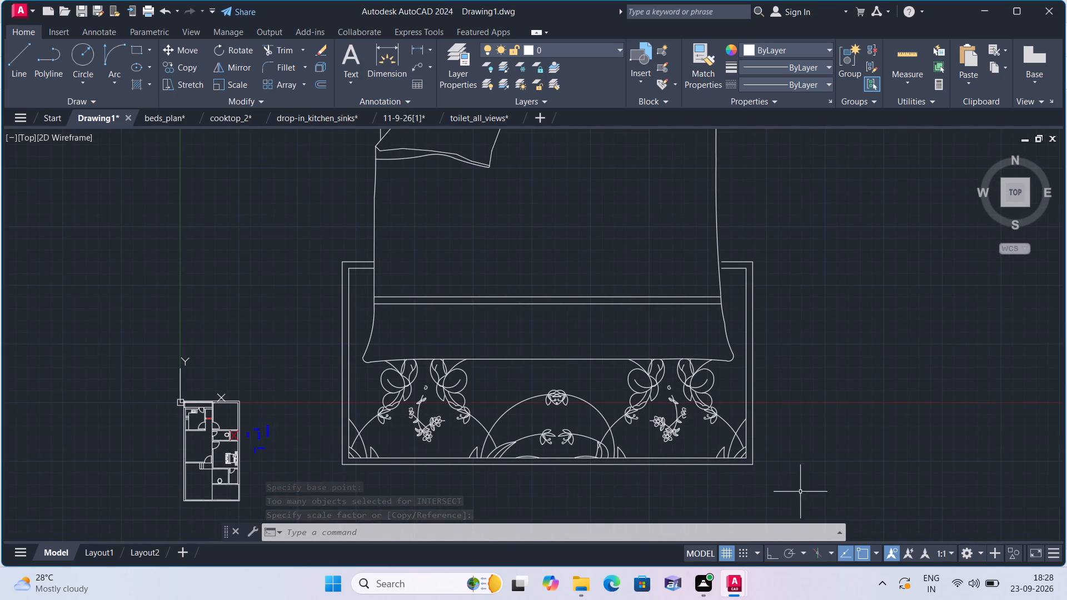
pyautogui.click(822, 489)
pyautogui.middleClick(580, 284)
pyautogui.scroll(-2, 580, 284)
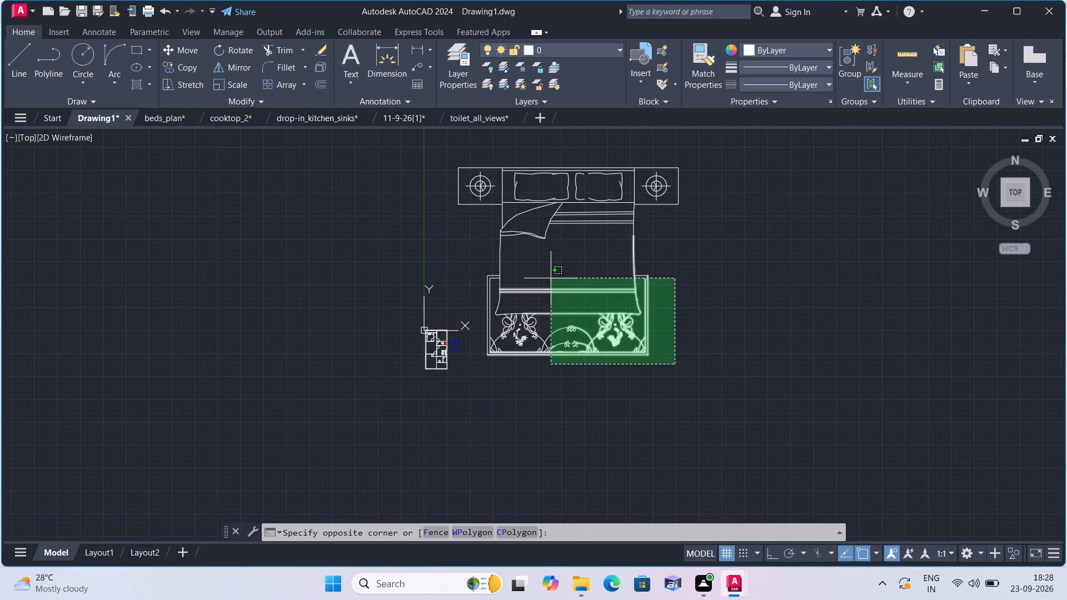
pyautogui.scroll(2, 477, 194)
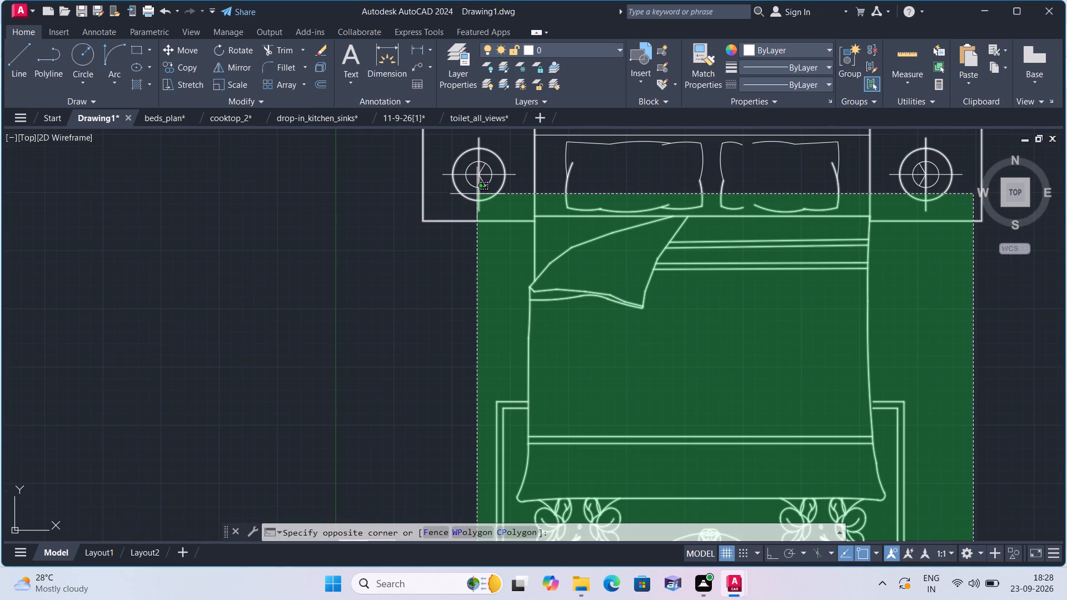
pyautogui.scroll(-1, 460, 198)
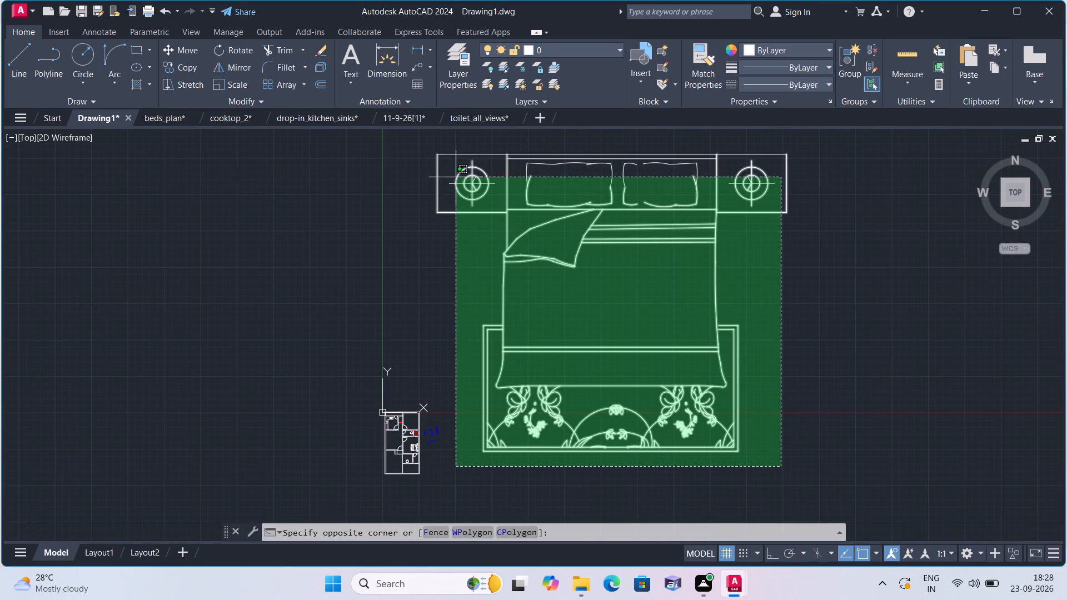
pyautogui.click(444, 157)
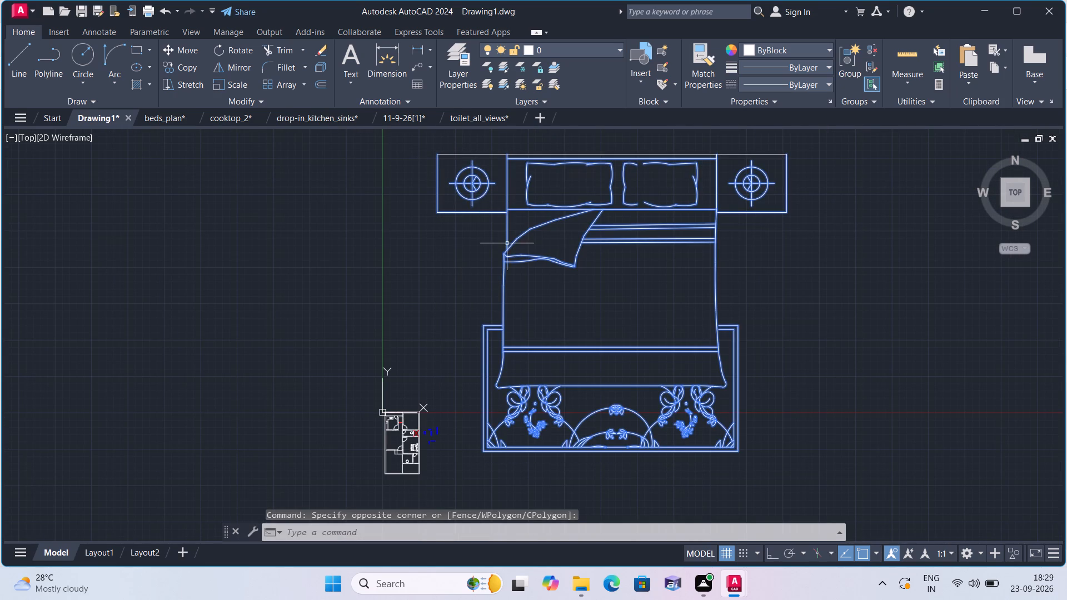
pyautogui.click(851, 253)
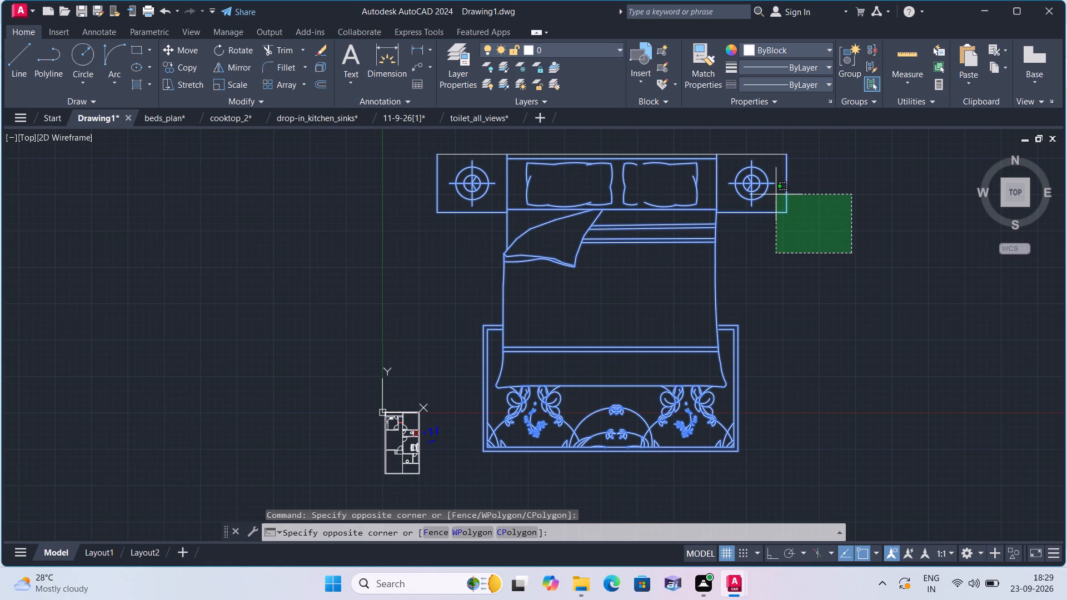
pyautogui.click(421, 144)
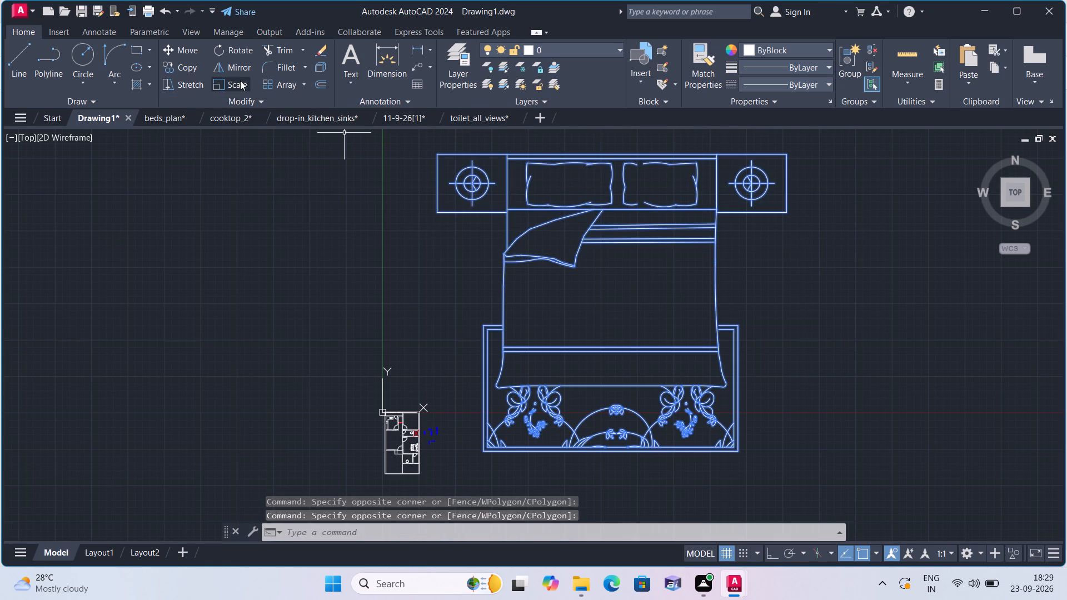
pyautogui.click(240, 79)
pyautogui.click(521, 261)
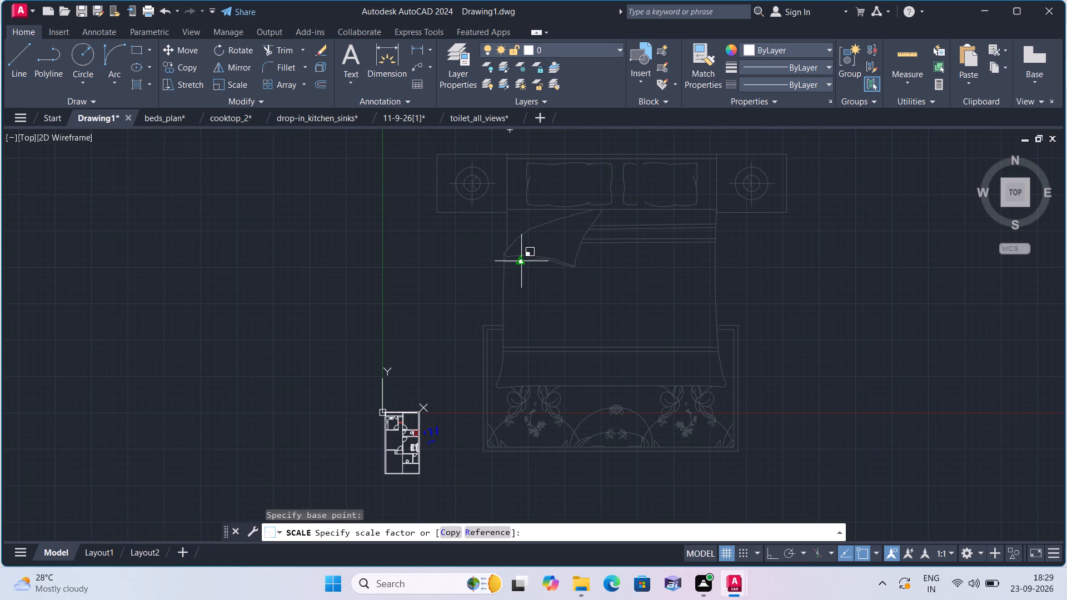
pyautogui.click(524, 267)
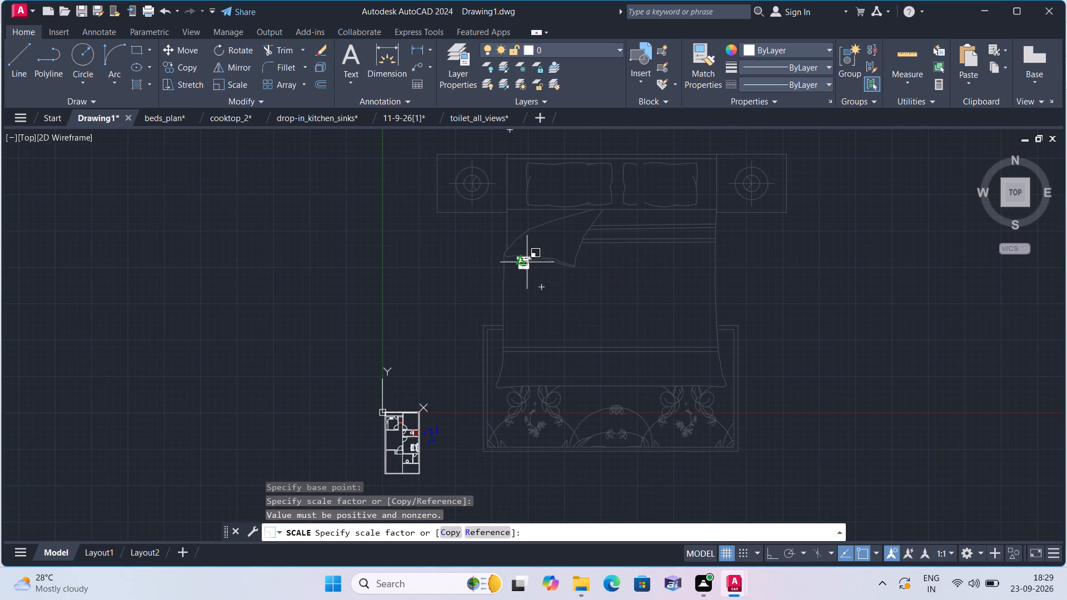
pyautogui.click(527, 262)
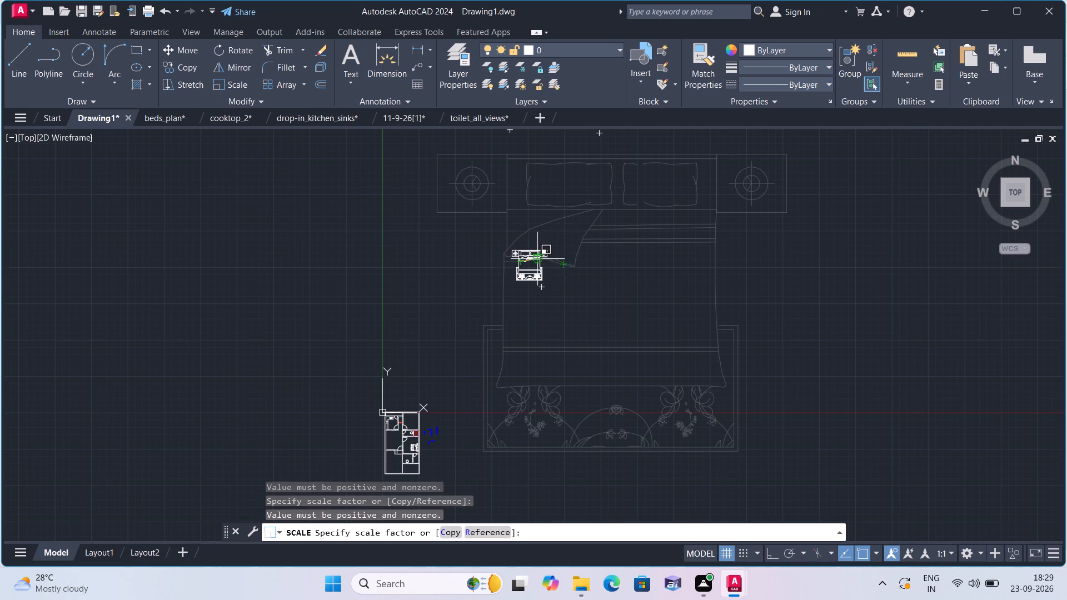
pyautogui.click(536, 257)
# Scale the upright bed with nightstands and rug down freehand to about a tenth again, from a base point near its folded blanket.
pyautogui.moveTo(595, 309); pyautogui.dragTo(587, 300)
pyautogui.click(457, 201)
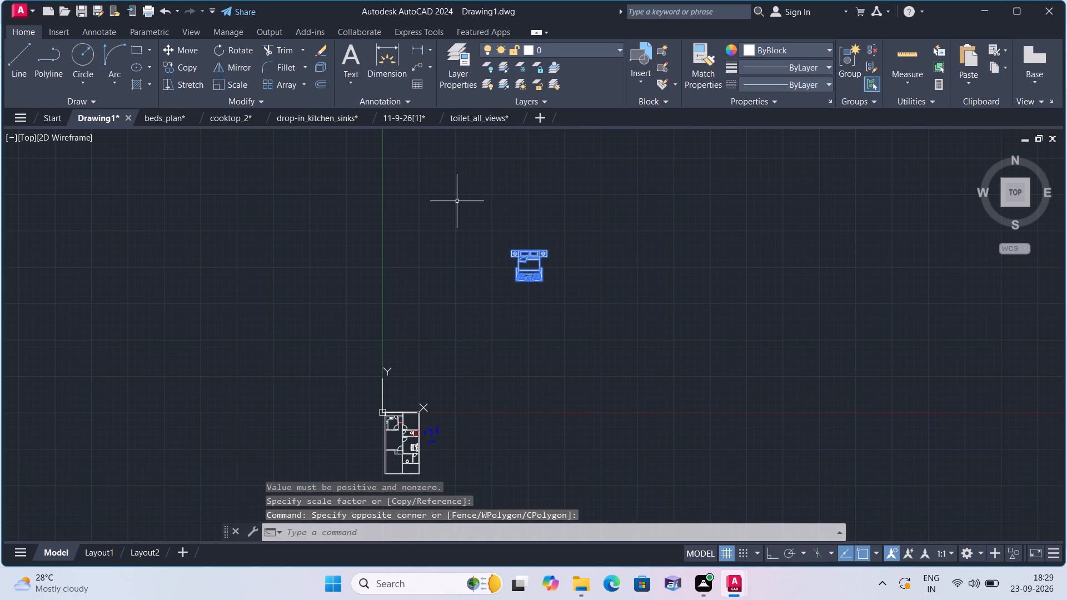
pyautogui.click(235, 82)
pyautogui.scroll(3, 497, 259)
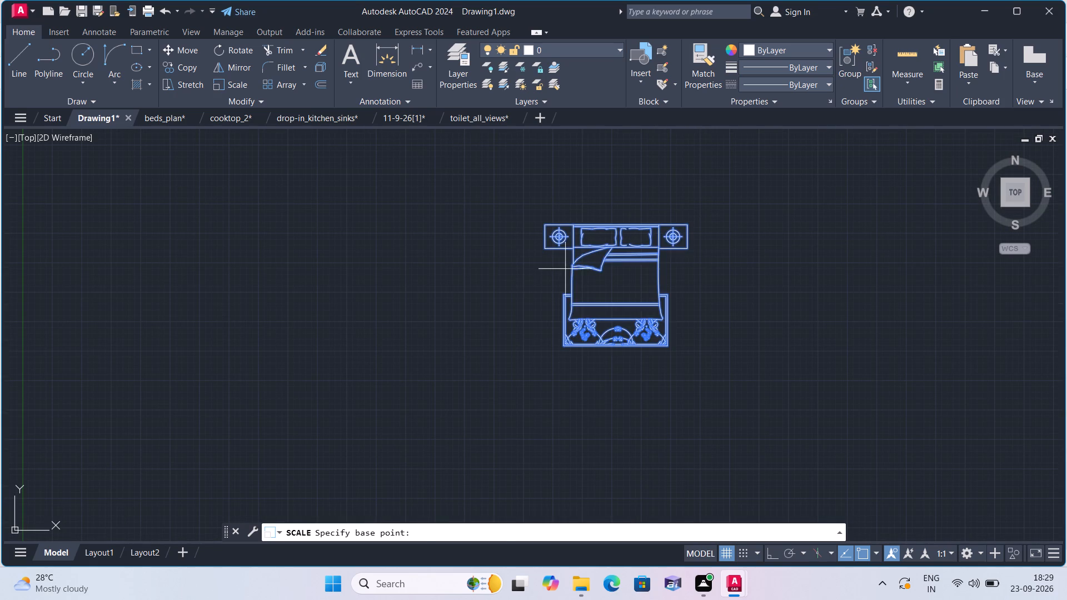
pyautogui.click(581, 271)
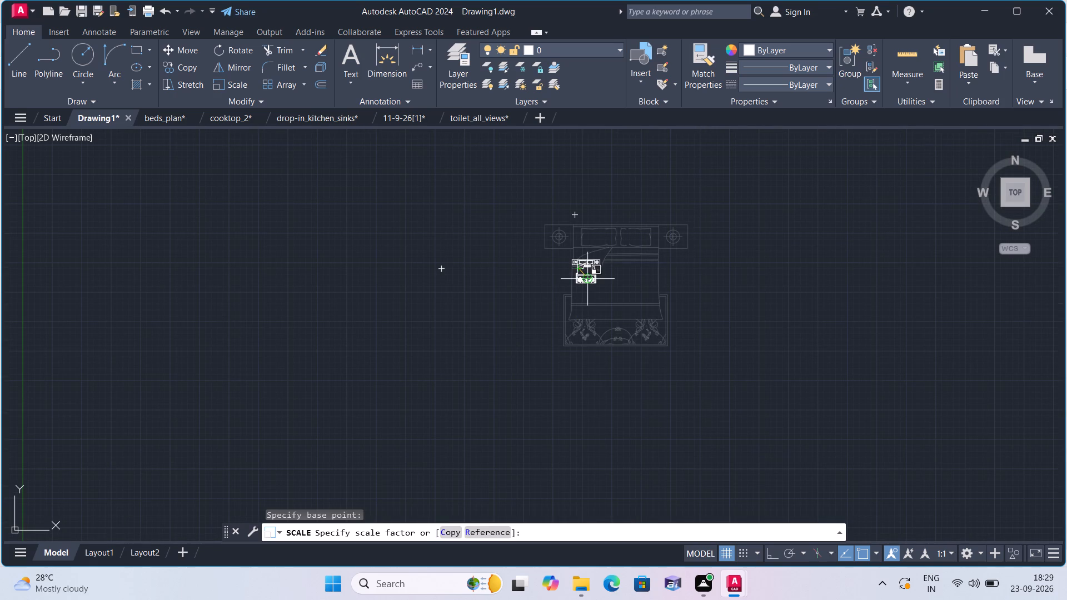
pyautogui.click(584, 272)
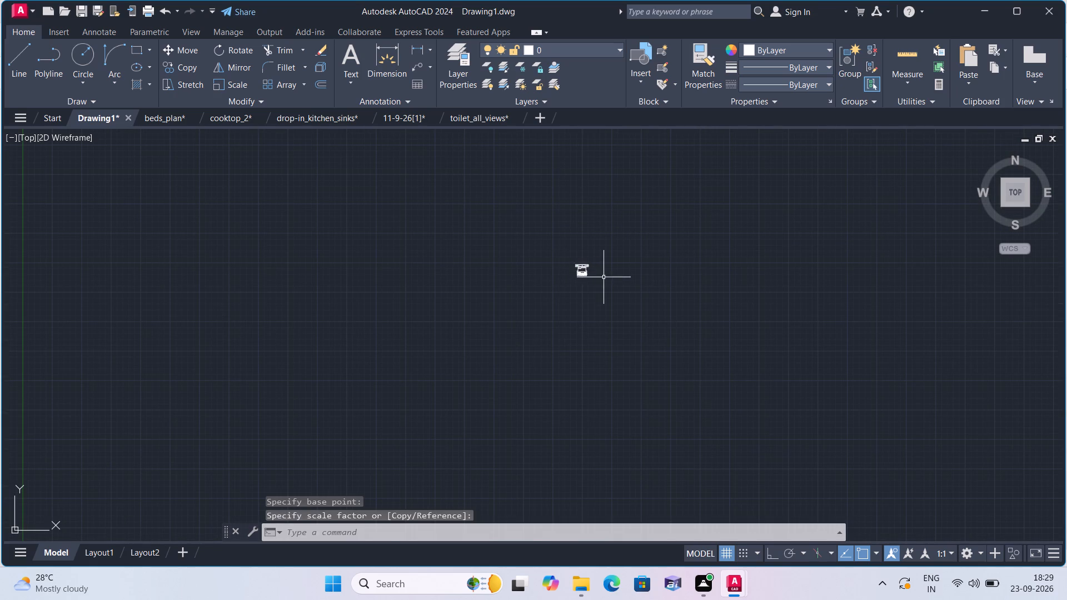
# Move the tiny upright bed into the bedroom at the floor plan's upper right, above the bathroom.
pyautogui.click(604, 279)
pyautogui.click(556, 223)
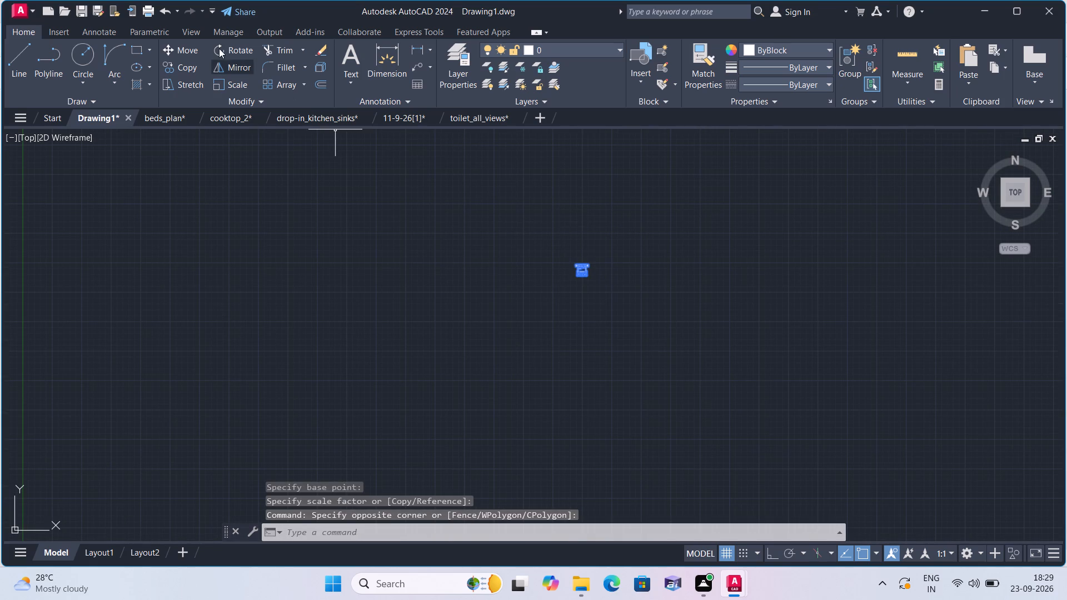
pyautogui.click(184, 48)
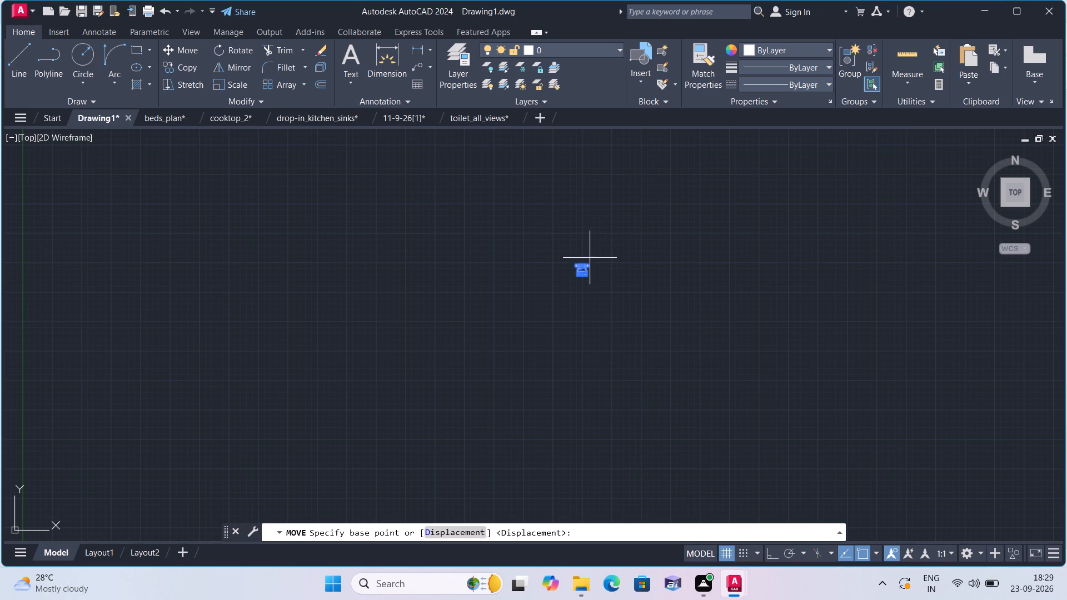
pyautogui.click(583, 271)
pyautogui.scroll(-3, 521, 307)
pyautogui.moveTo(482, 344); pyautogui.dragTo(565, 233, button='middle')
pyautogui.scroll(-1, 586, 206)
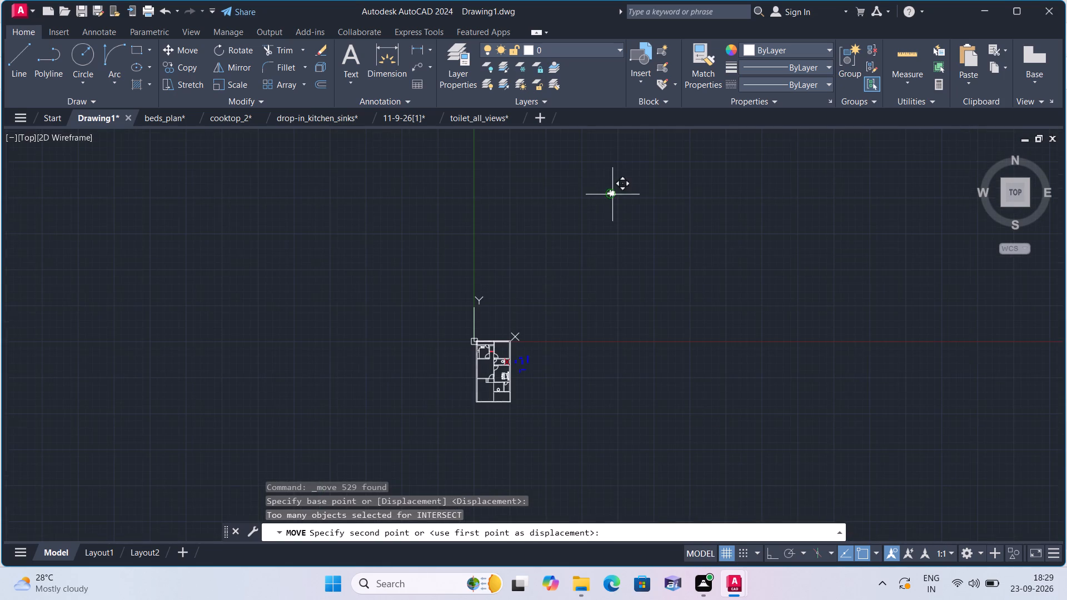
pyautogui.scroll(6, 490, 368)
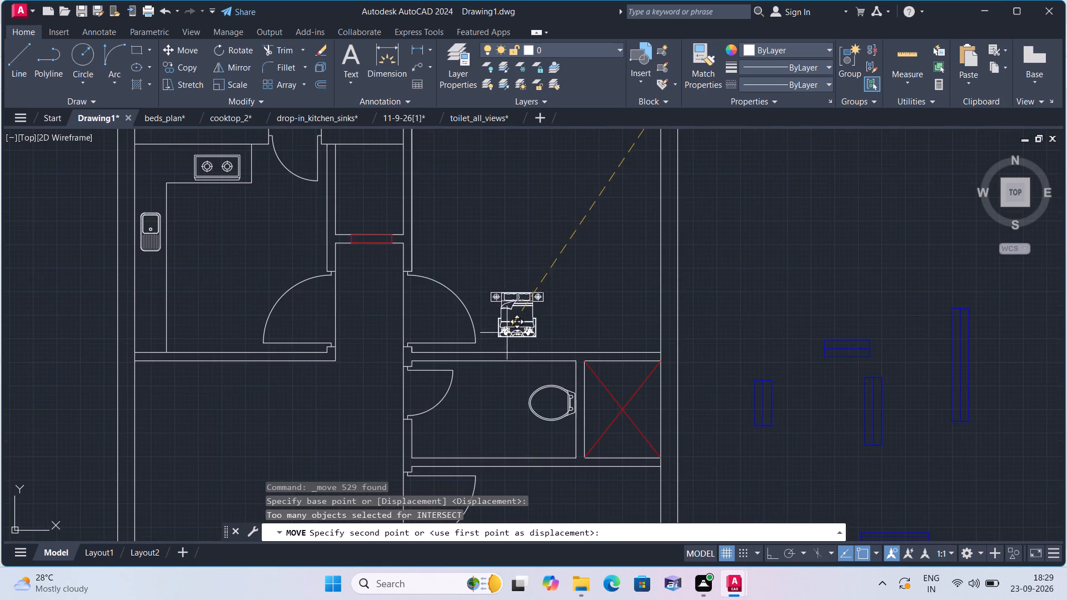
pyautogui.moveTo(528, 246); pyautogui.dragTo(495, 381, button='middle')
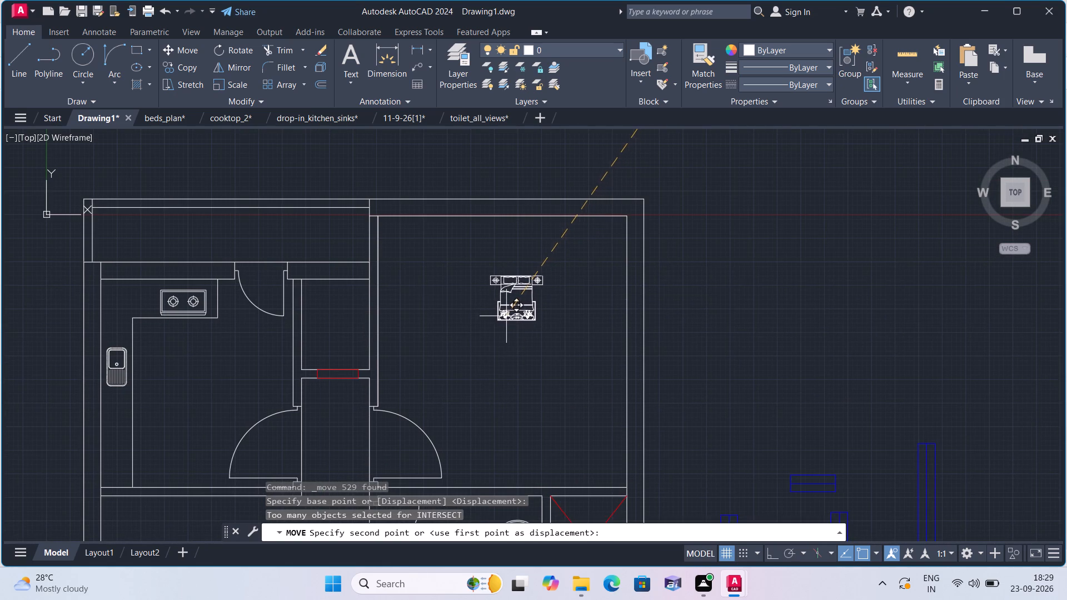
pyautogui.click(503, 316)
# Scale the upright bed up freehand to about three times its size, from a base point near its folded blanket.
pyautogui.click(563, 354)
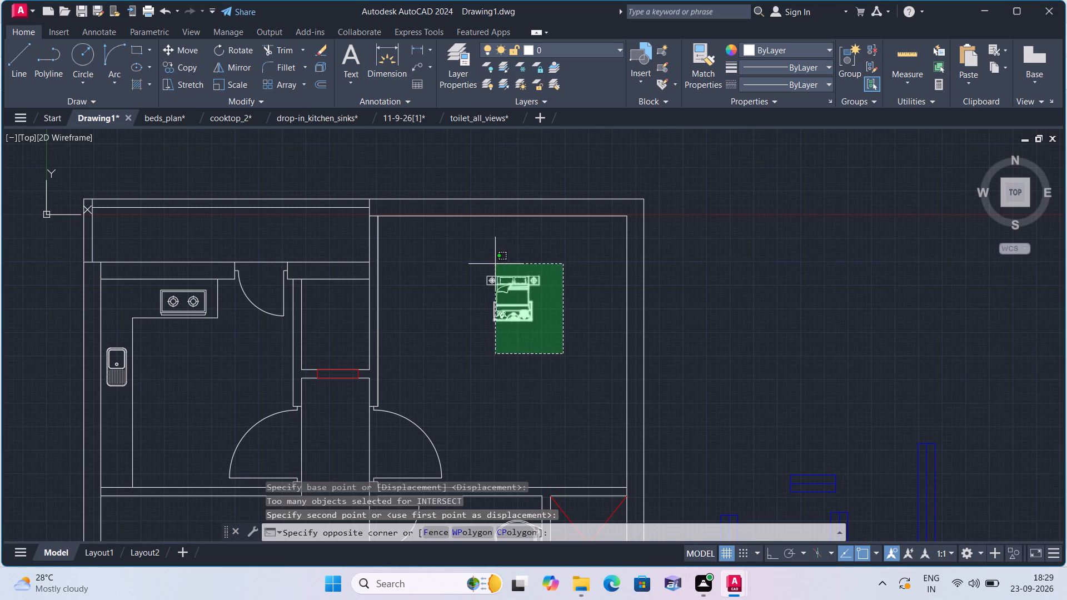
pyautogui.click(481, 258)
pyautogui.click(235, 83)
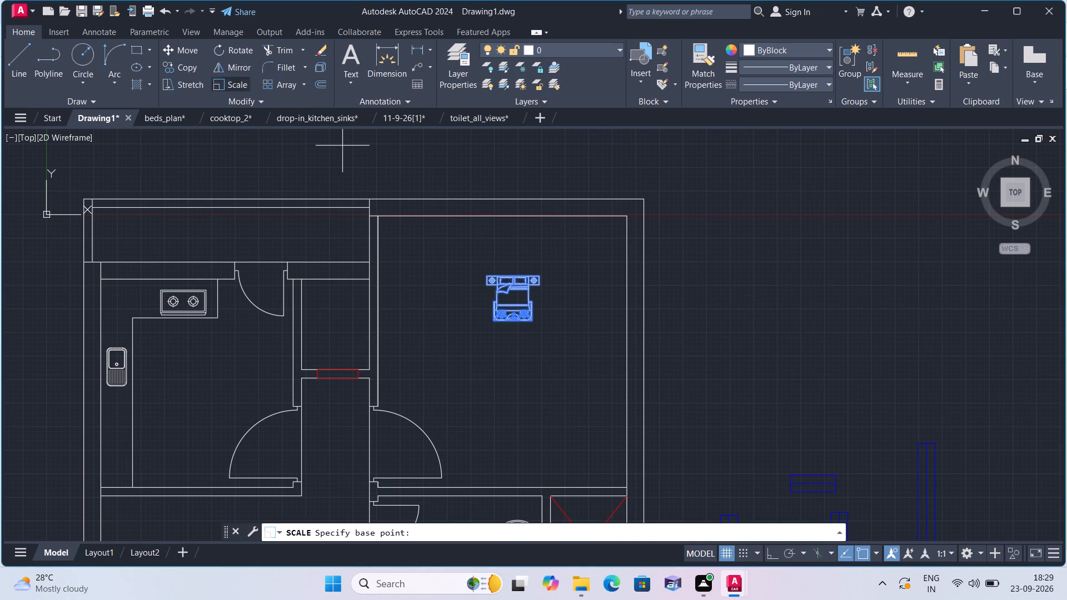
pyautogui.click(503, 294)
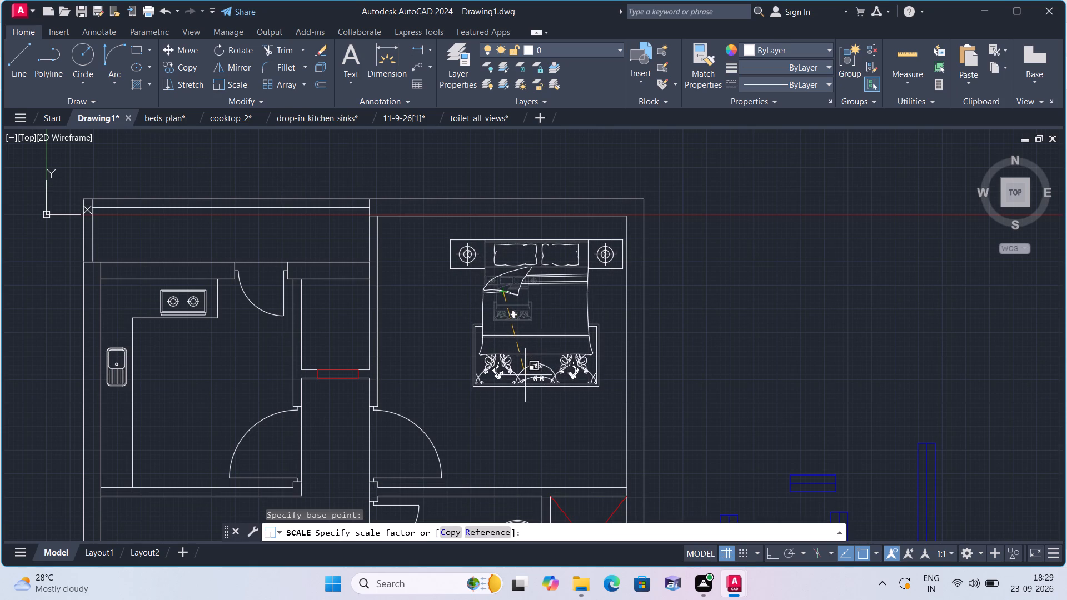
pyautogui.click(525, 375)
# Move the enlarged upright bed slightly upward so its headboard and nightstands sit closer to the bedroom's top wall.
pyautogui.click(614, 403)
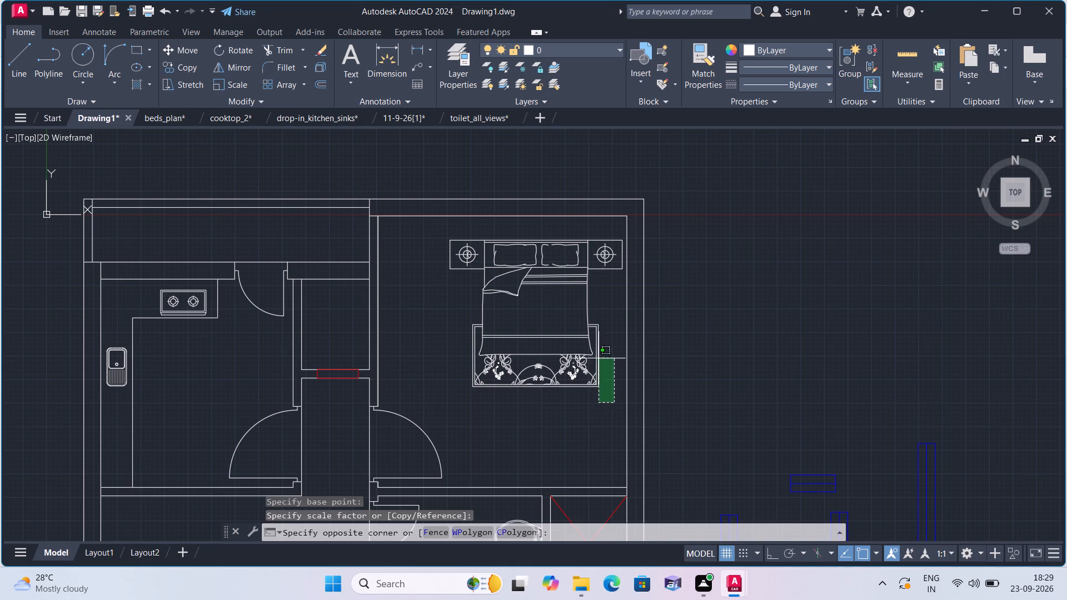
pyautogui.click(434, 231)
pyautogui.scroll(3, 584, 268)
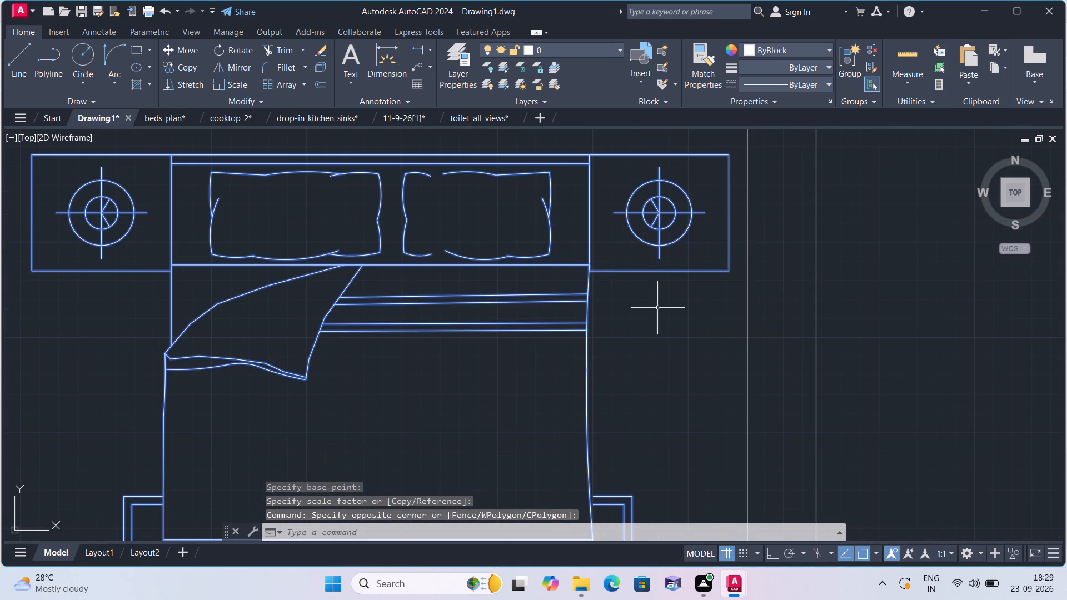
pyautogui.click(710, 301)
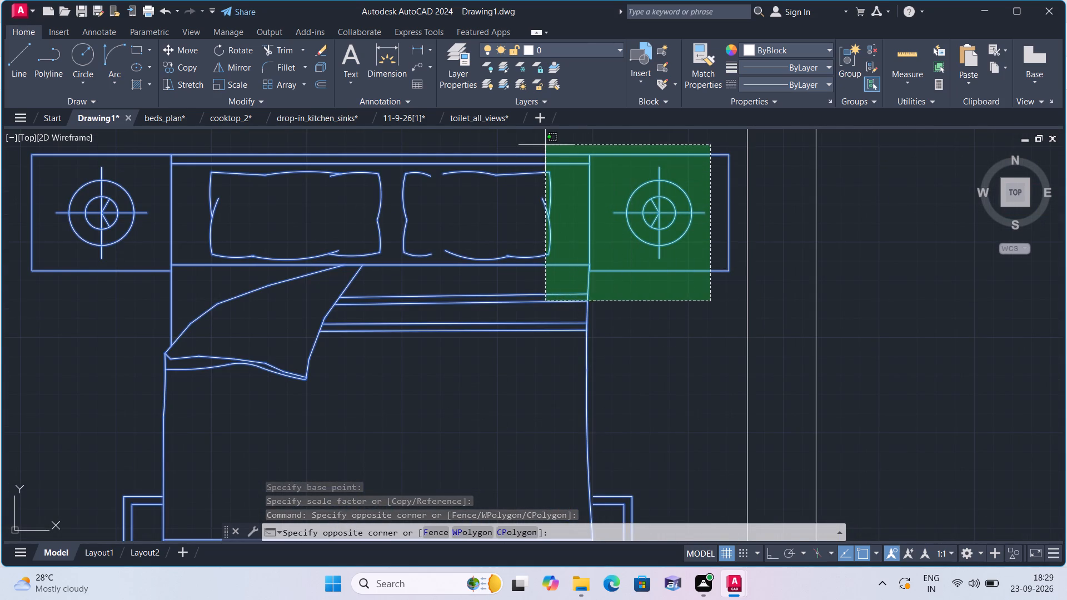
pyautogui.click(508, 143)
pyautogui.scroll(-2, 482, 160)
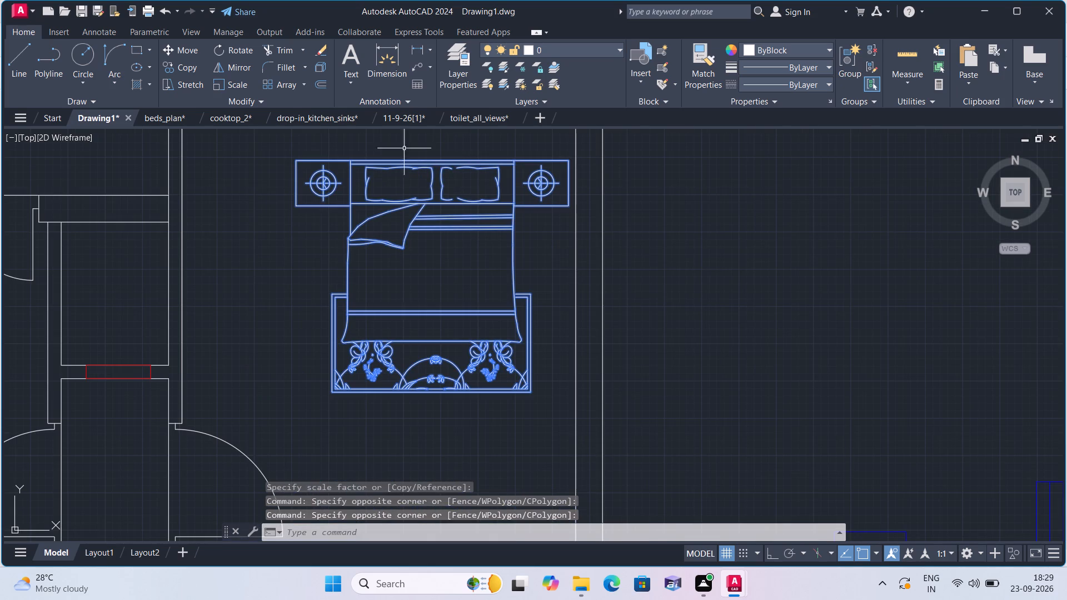
pyautogui.click(176, 48)
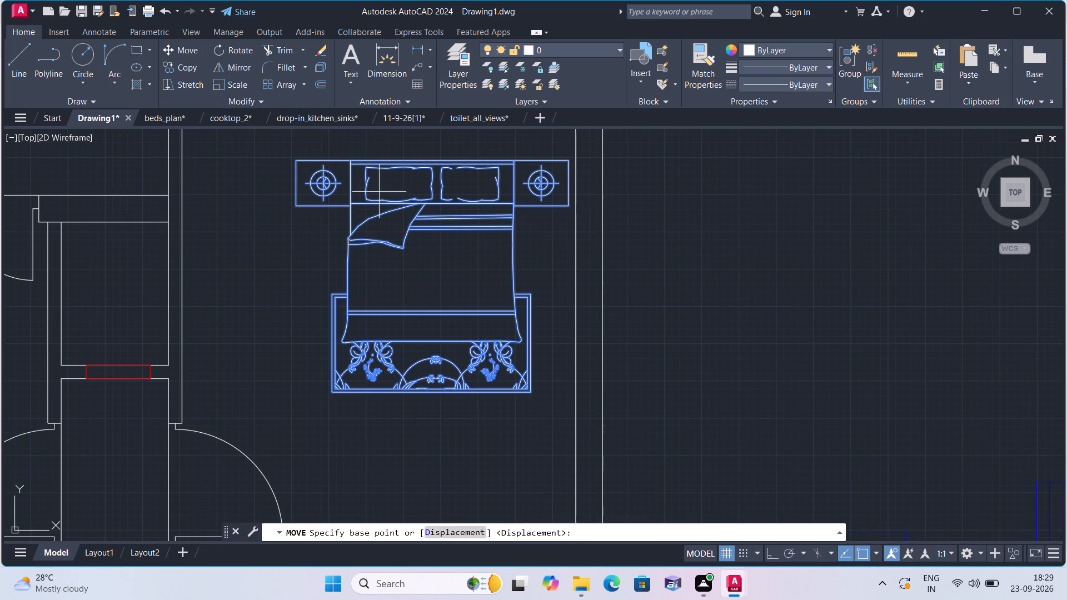
pyautogui.click(413, 214)
pyautogui.moveTo(424, 174); pyautogui.dragTo(437, 258, button='middle')
pyautogui.scroll(-1, 424, 174)
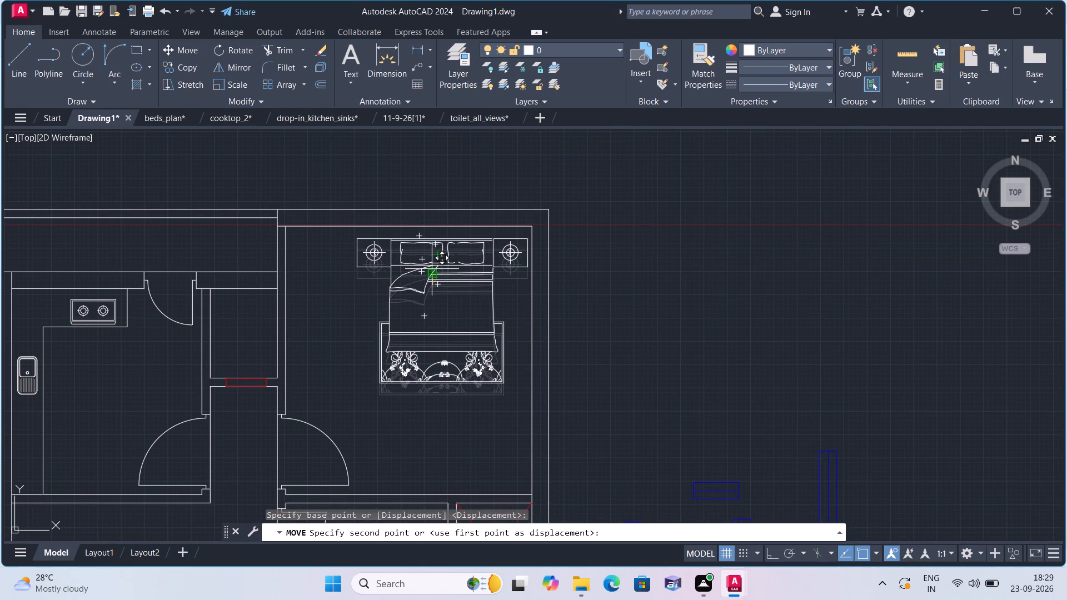
pyautogui.click(432, 269)
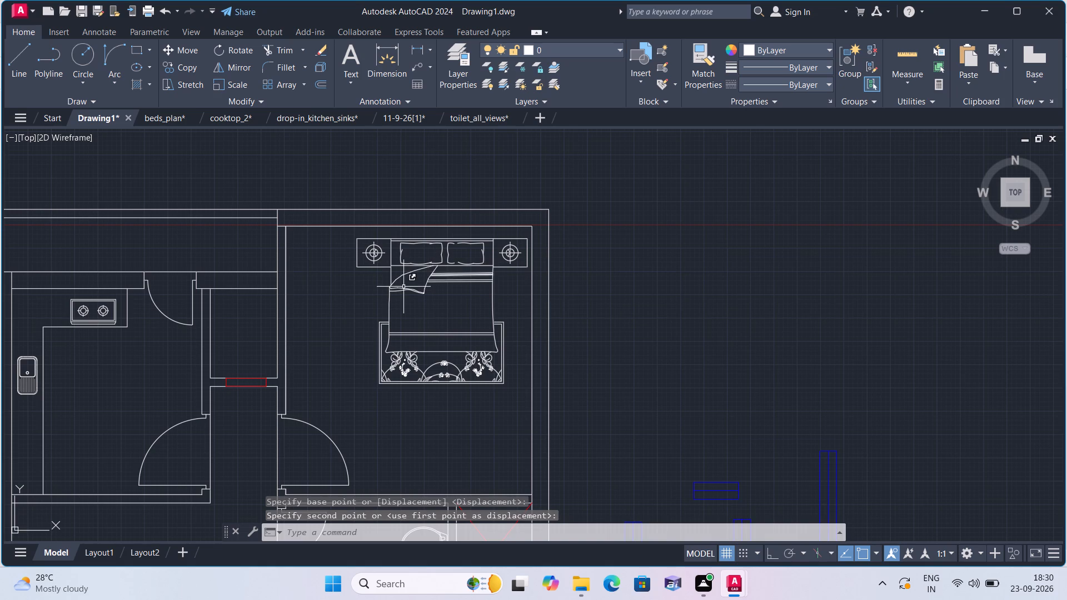
# Add a linear dimension for the floor plan's overall width between its top outer corners, placed above the top wall.
pyautogui.scroll(-1, 403, 287)
pyautogui.moveTo(418, 396); pyautogui.dragTo(411, 331, button='middle')
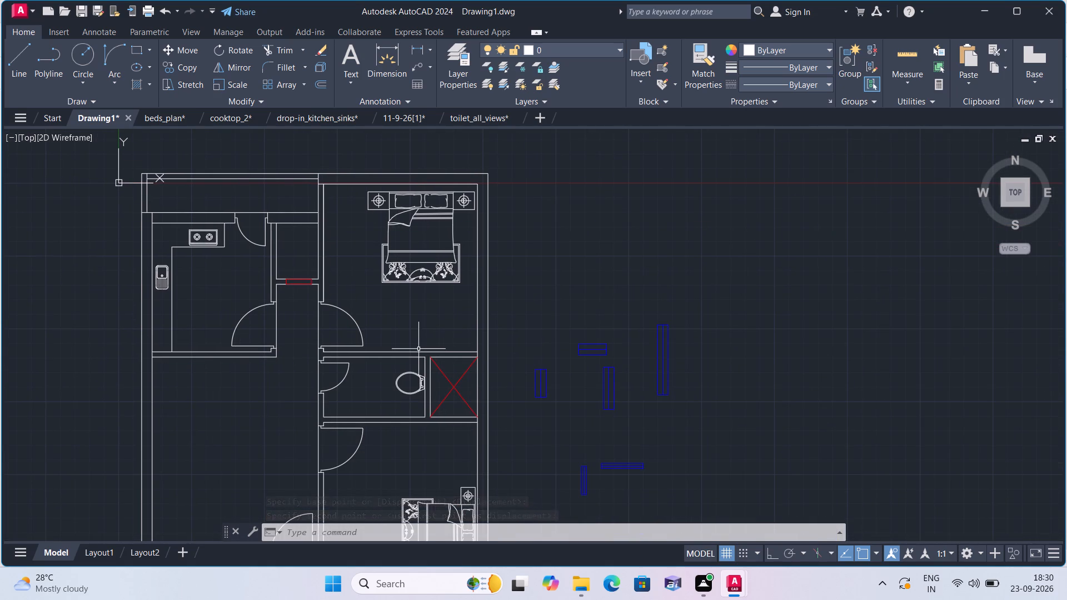
pyautogui.scroll(-1, 418, 349)
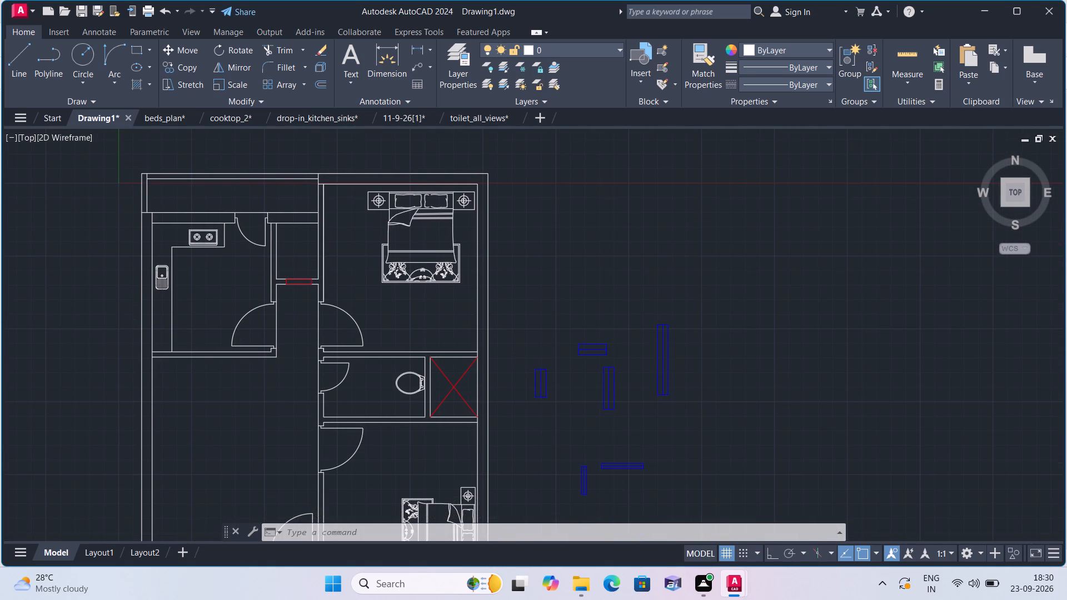
pyautogui.scroll(3, 301, 263)
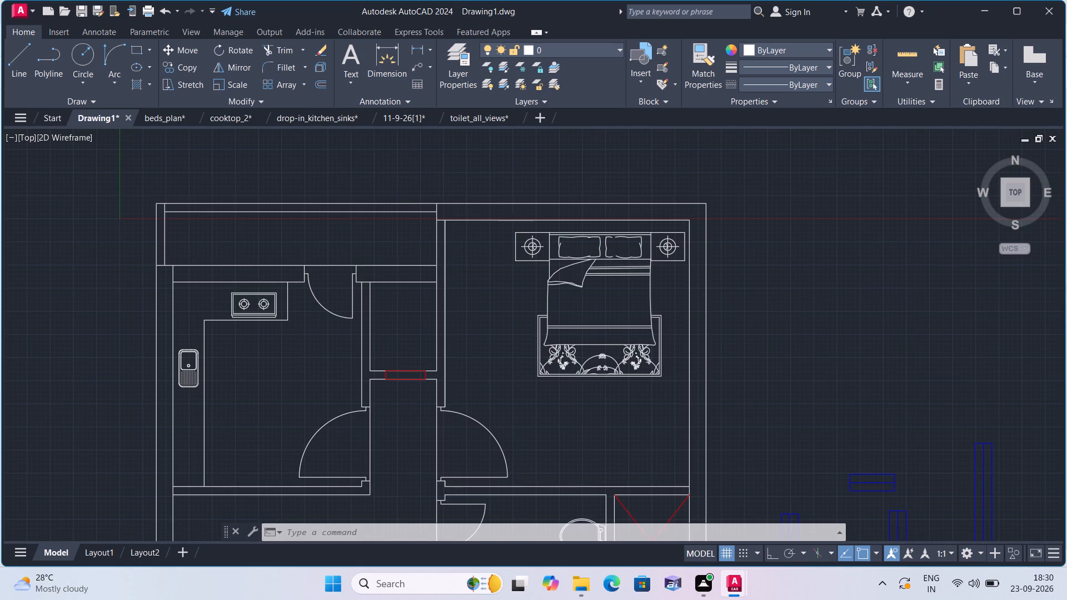
pyautogui.scroll(-1, 301, 263)
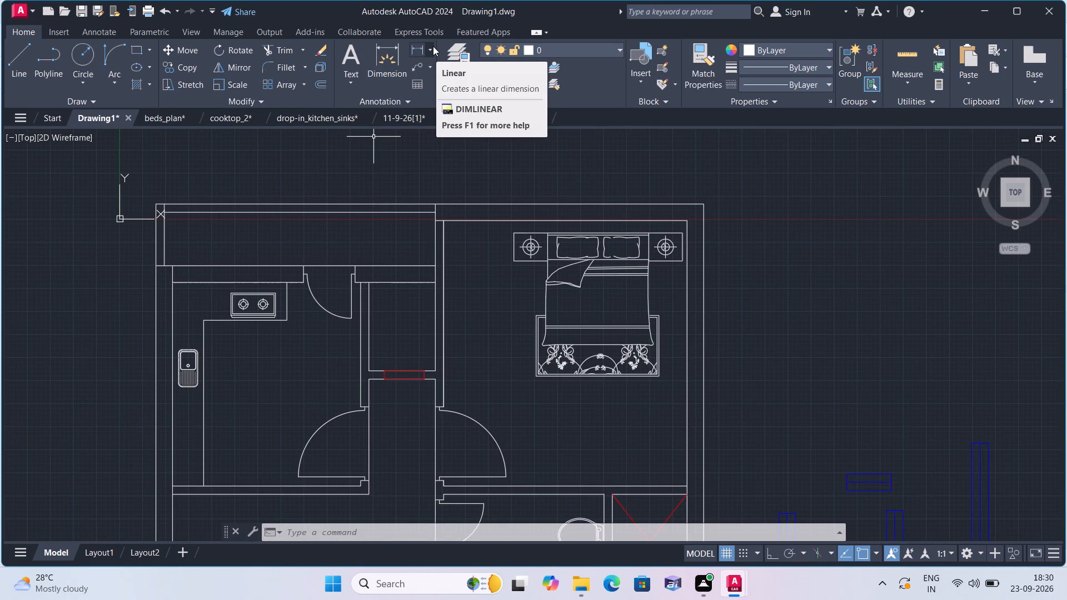
pyautogui.scroll(-3, 467, 246)
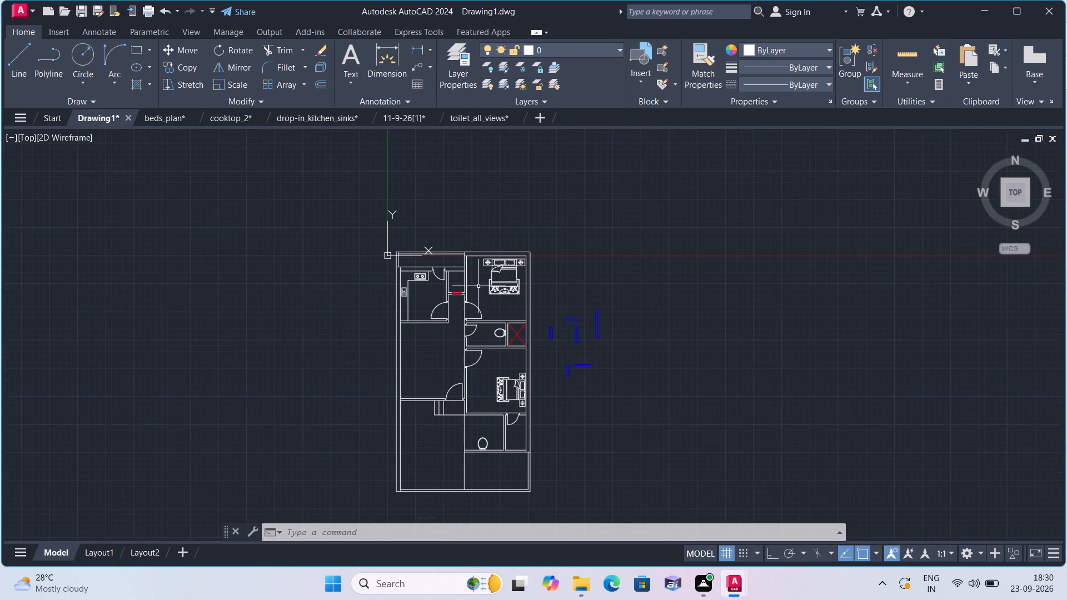
pyautogui.scroll(1, 442, 148)
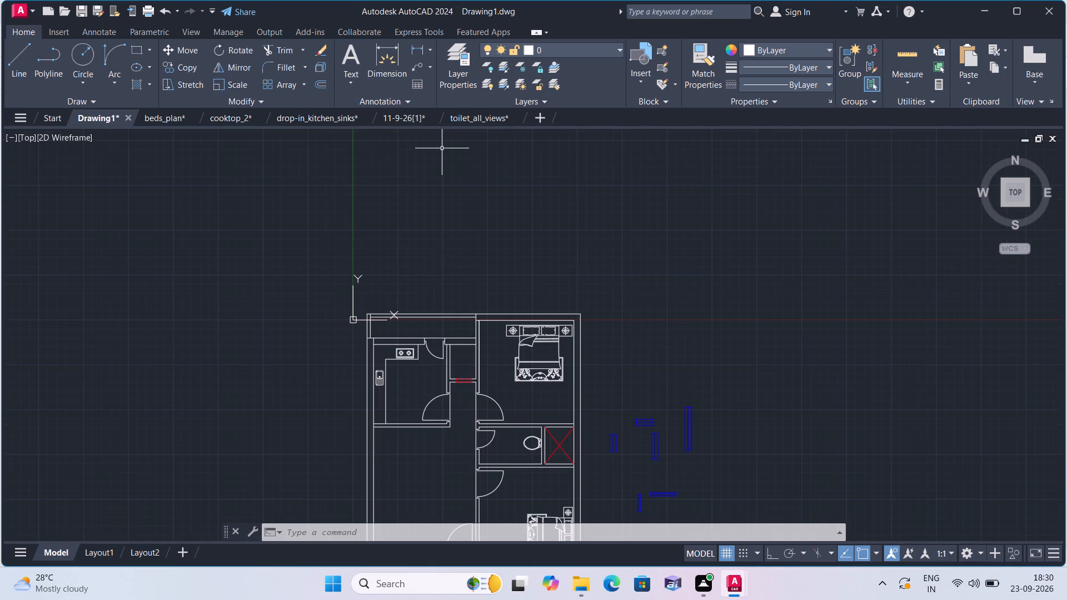
pyautogui.click(430, 49)
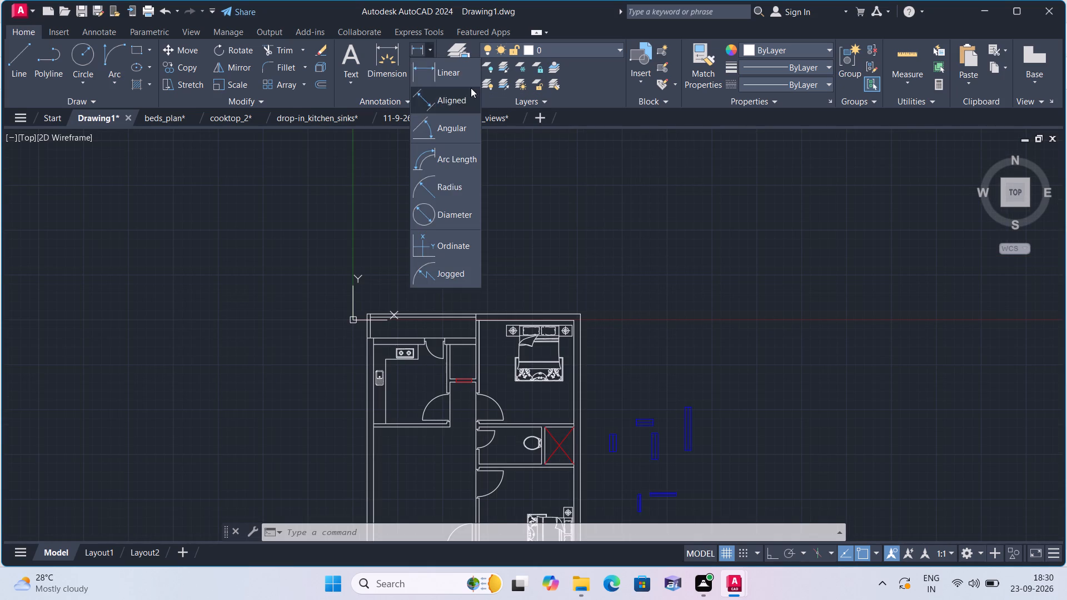
pyautogui.click(452, 71)
pyautogui.scroll(3, 363, 361)
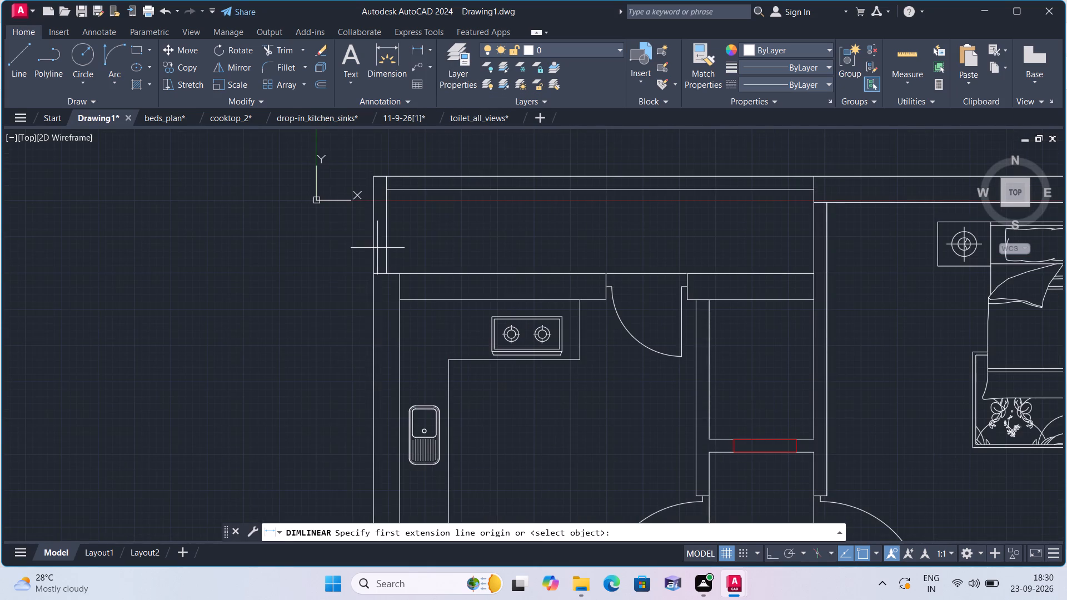
pyautogui.click(371, 178)
pyautogui.moveTo(371, 178); pyautogui.dragTo(250, 307, button='middle')
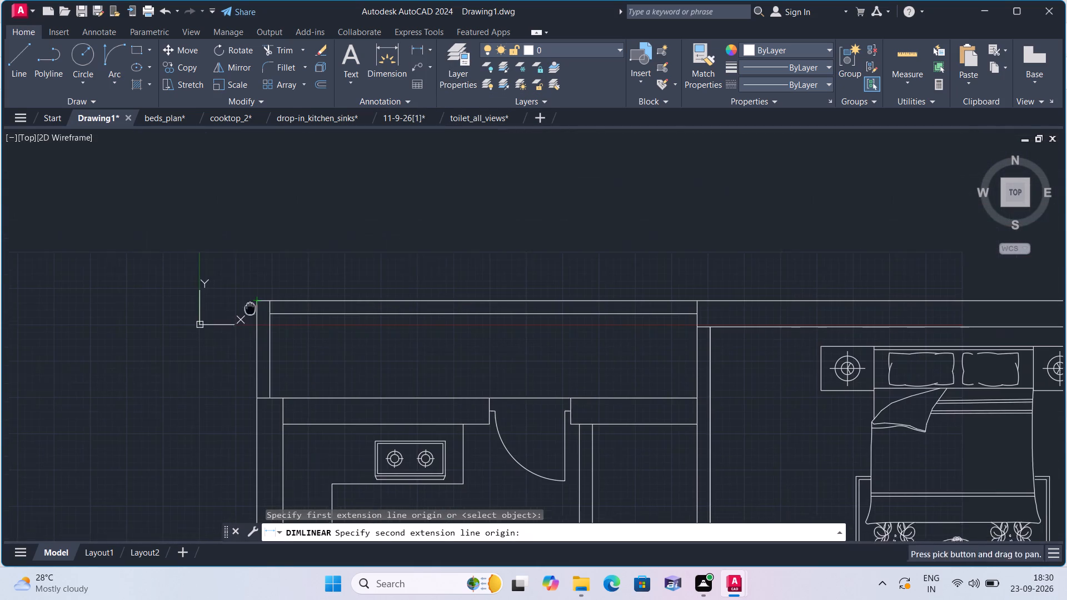
pyautogui.scroll(-2, 633, 274)
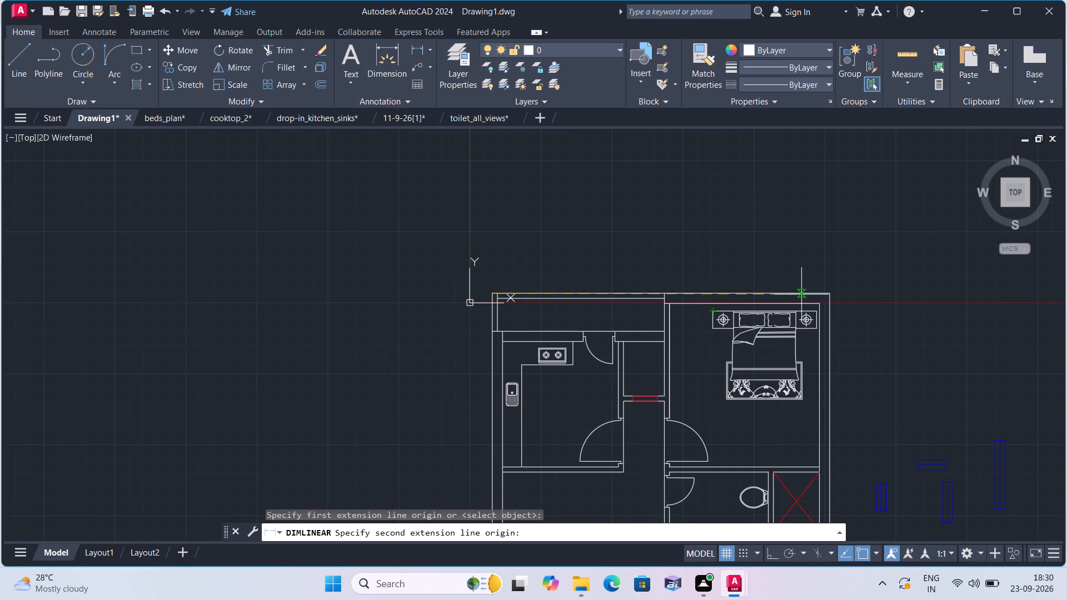
pyautogui.click(829, 294)
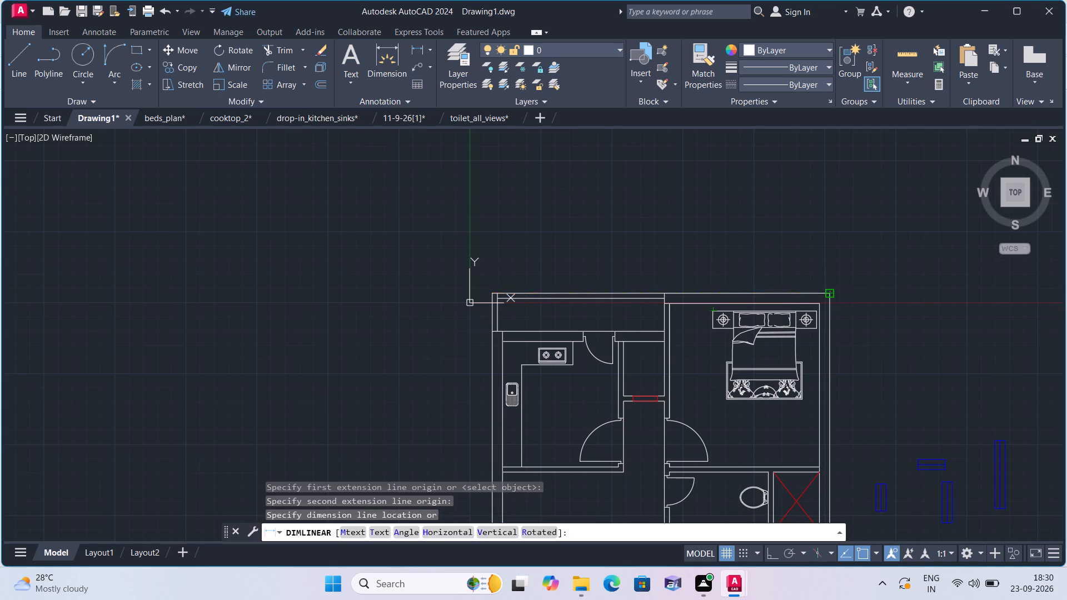
pyautogui.click(830, 253)
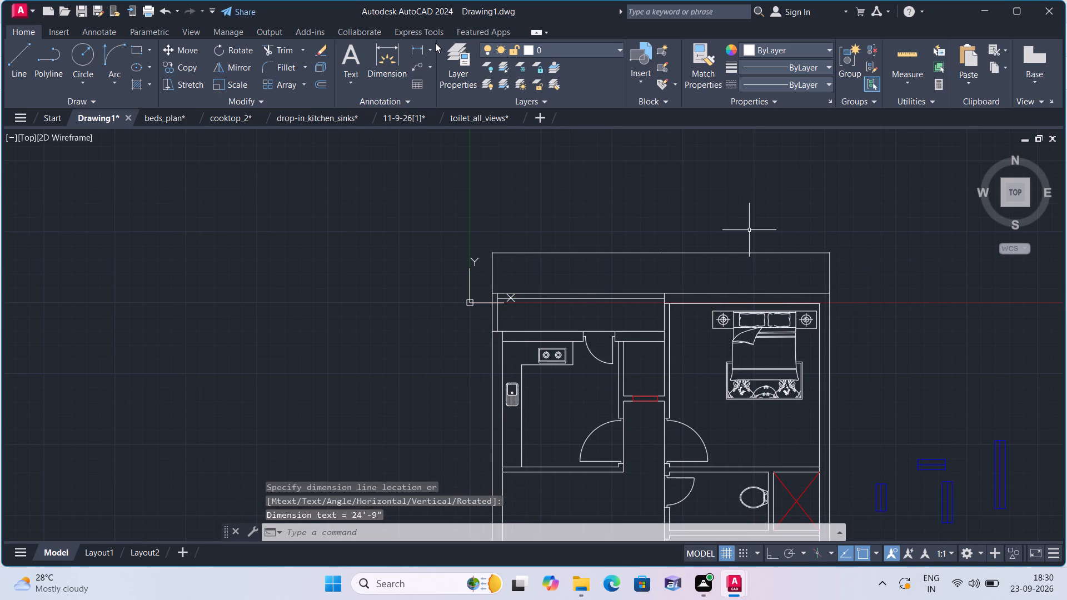
# Add a linear dimension for the floor plan's overall length between its outer right-hand corners, placed just outside the right wall.
pyautogui.click(425, 48)
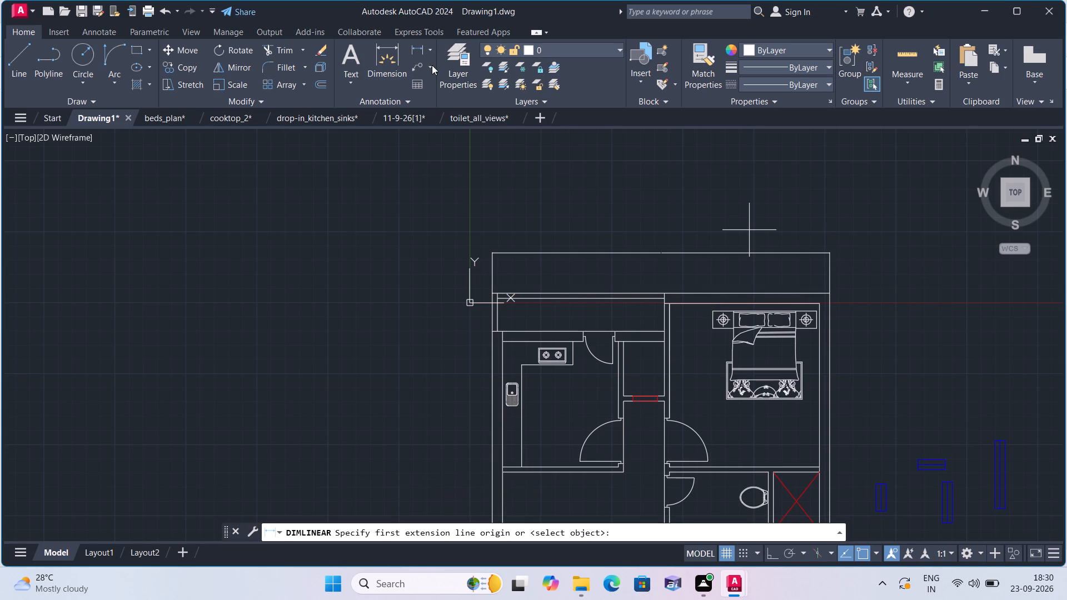
pyautogui.click(827, 293)
pyautogui.moveTo(805, 295); pyautogui.dragTo(600, 178, button='middle')
pyautogui.scroll(-1, 632, 202)
pyautogui.scroll(-1, 571, 157)
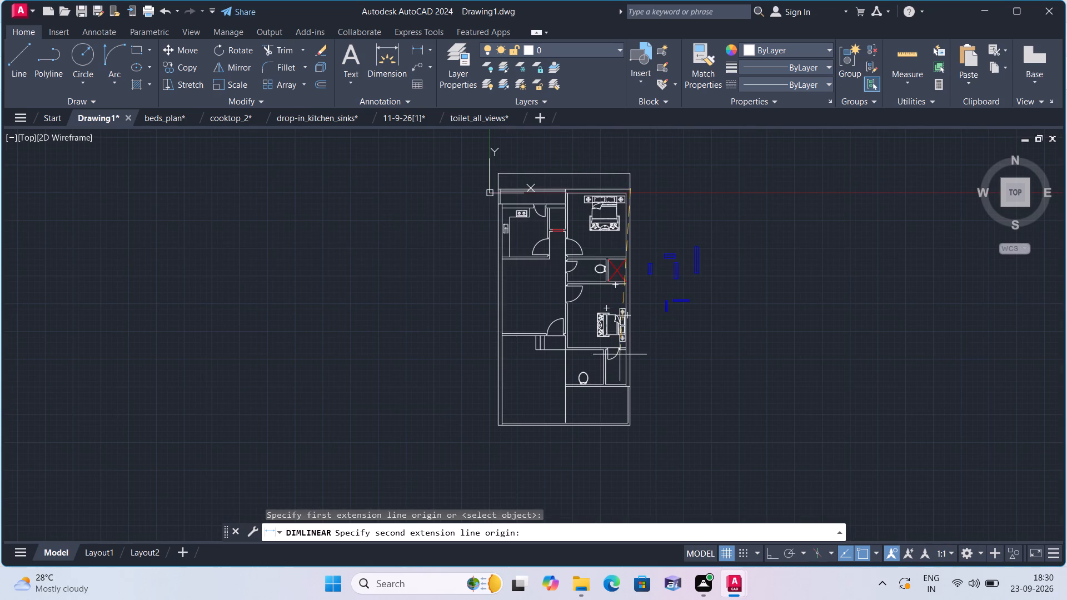
pyautogui.scroll(4, 634, 419)
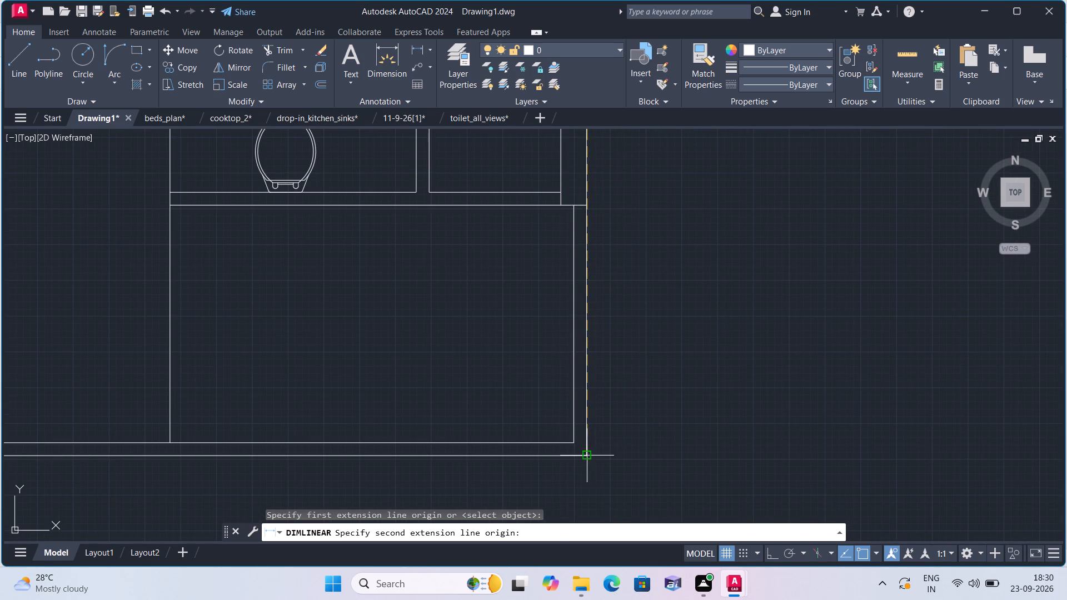
pyautogui.click(583, 454)
pyautogui.click(635, 454)
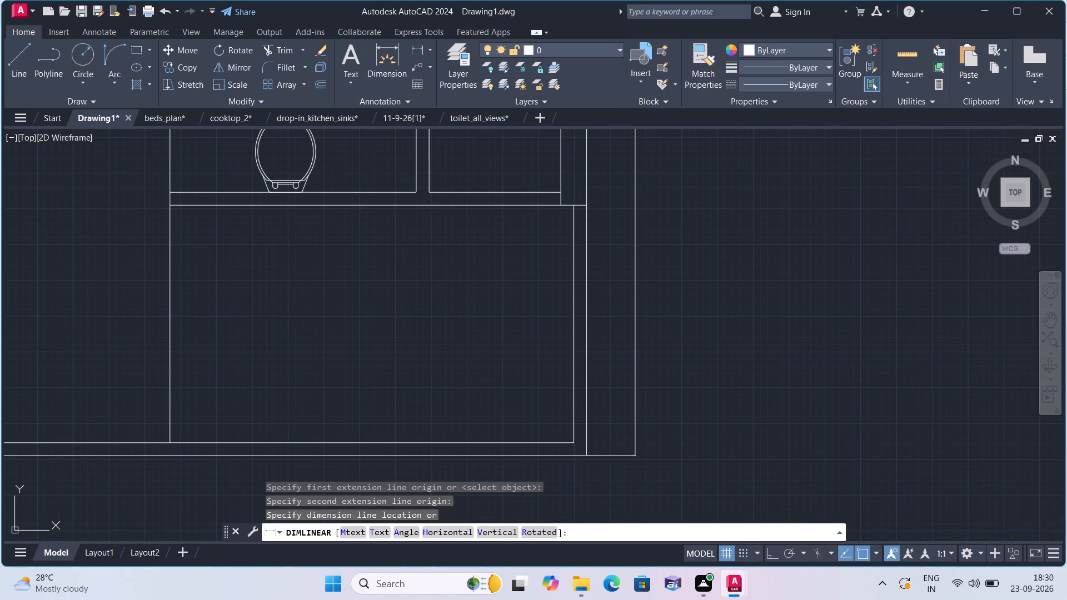
# Select the overall length dimension and all similar dimensions, and set their text height to 6".
pyautogui.click(681, 445)
pyautogui.click(620, 333)
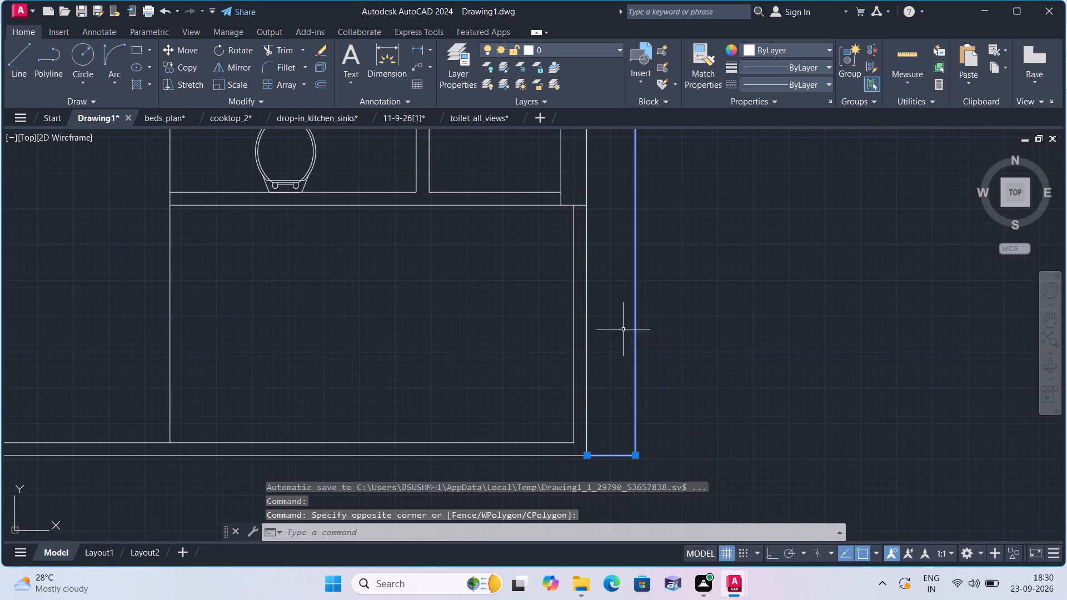
pyautogui.rightClick(712, 272)
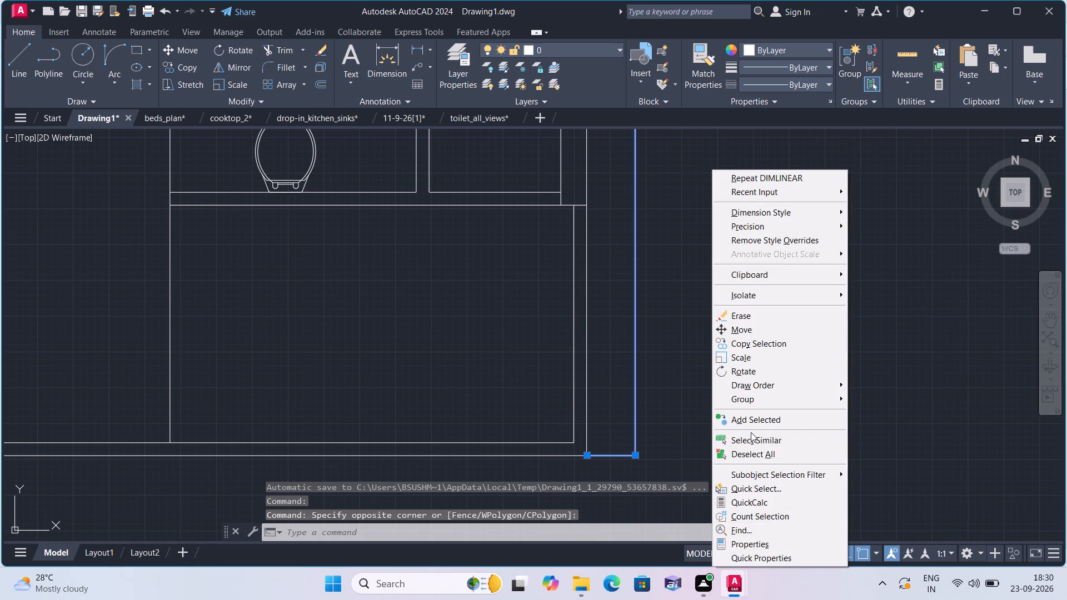
pyautogui.click(751, 436)
pyautogui.rightClick(742, 302)
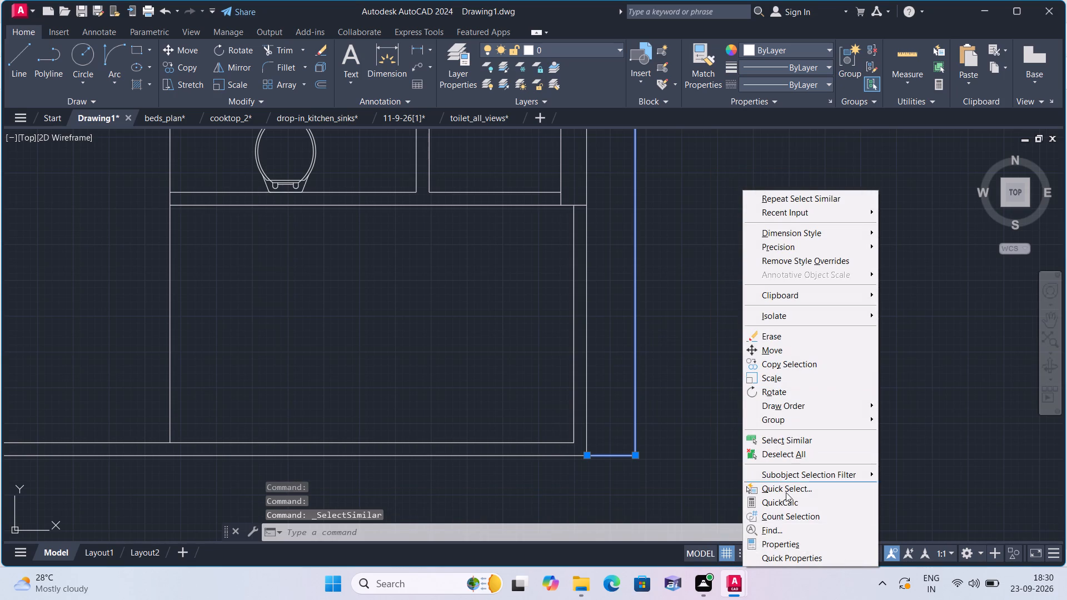
pyautogui.click(789, 541)
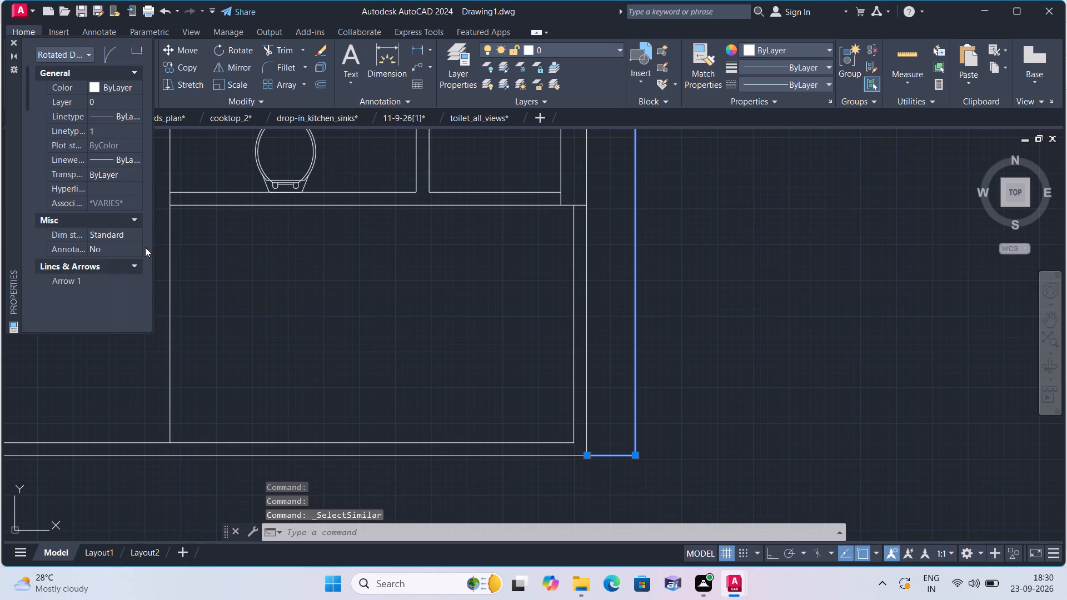
pyautogui.scroll(-4, 88, 256)
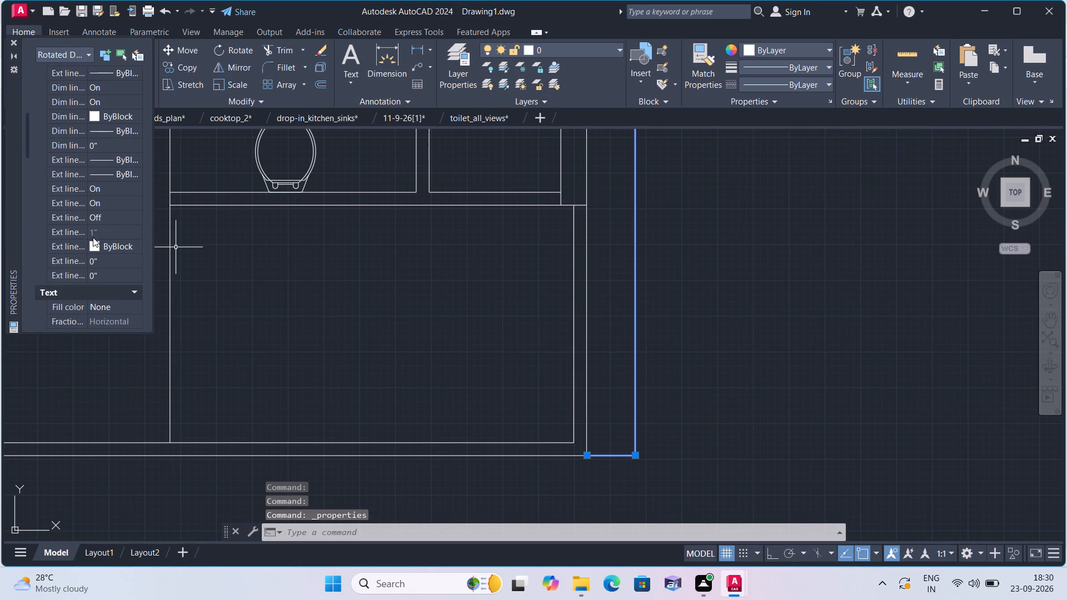
pyautogui.scroll(-5, 93, 237)
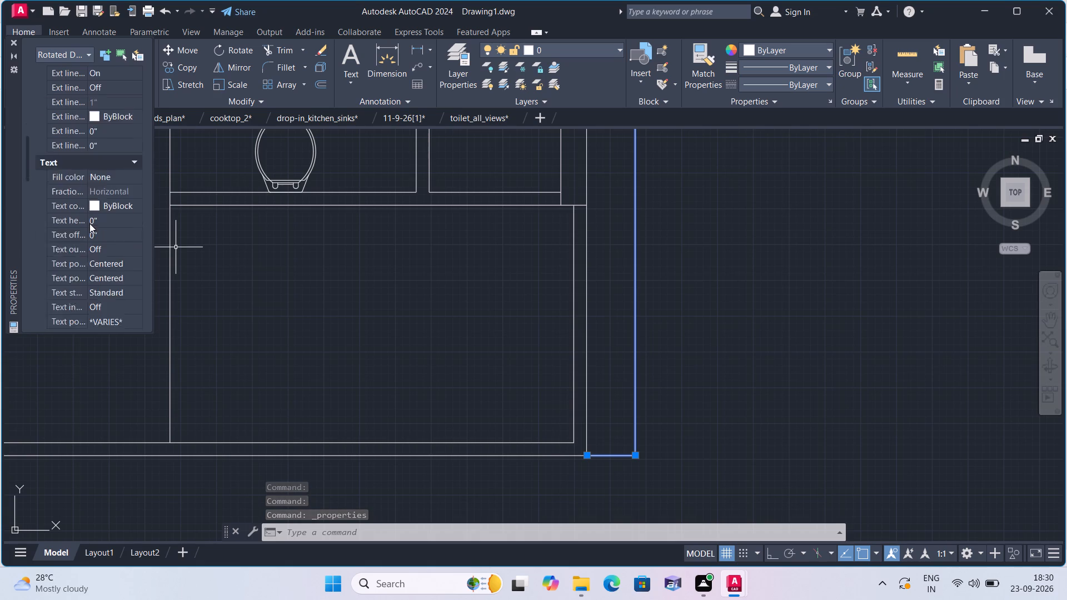
pyautogui.scroll(-1, 89, 223)
pyautogui.click(113, 164)
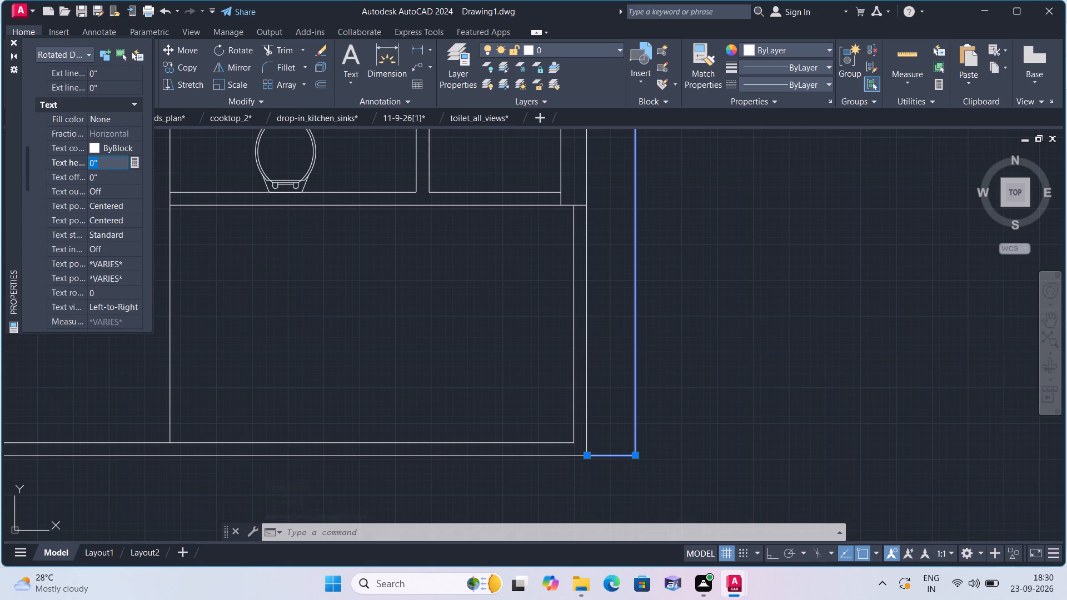
pyautogui.press('BackSpace')
pyautogui.write('6"')
pyautogui.click(262, 252)
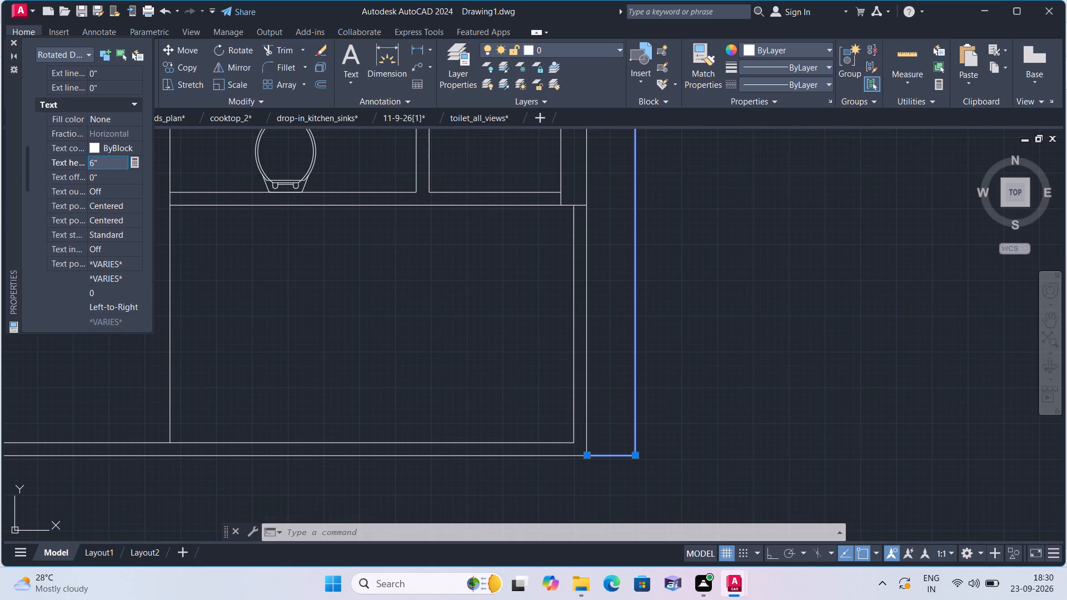
pyautogui.click(11, 39)
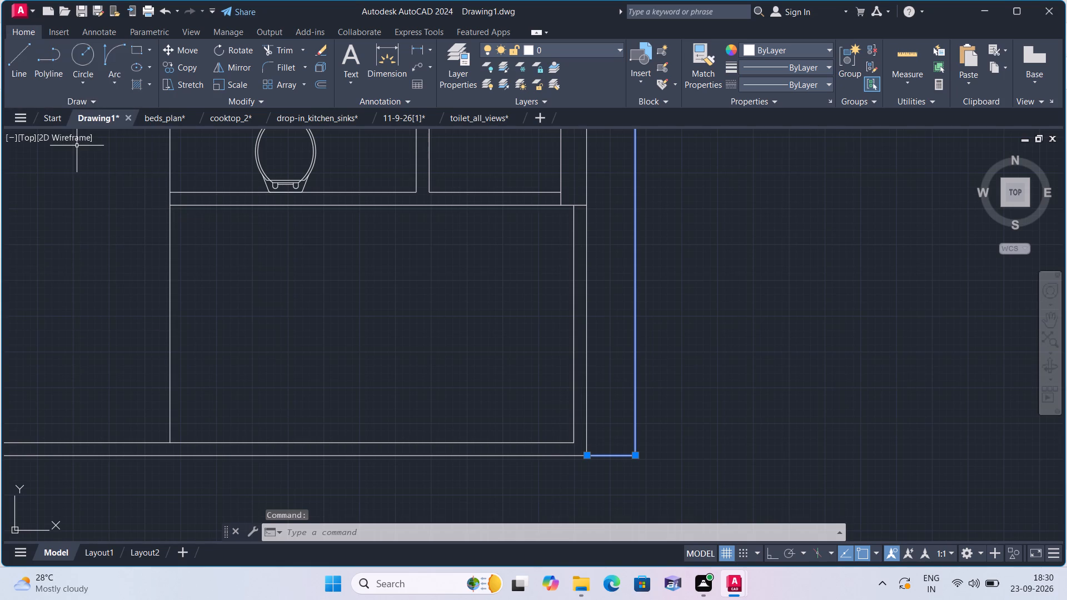
pyautogui.press('Escape')
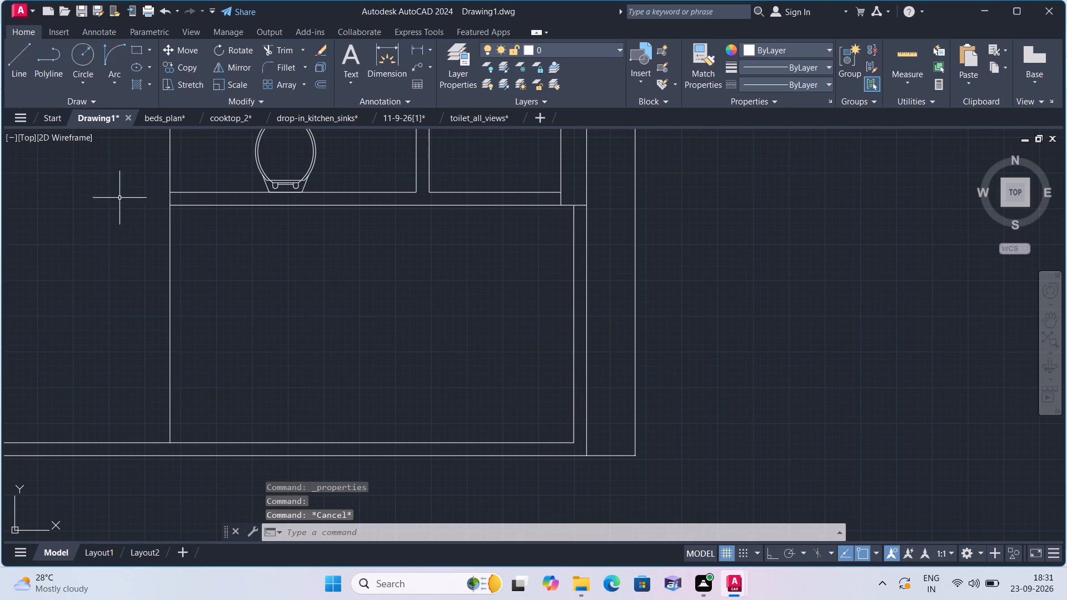
# Replace the text of the vertical overall length dimension beside the right wall with 45'.
pyautogui.scroll(-1, 222, 172)
pyautogui.moveTo(222, 184); pyautogui.dragTo(197, 426, button='middle')
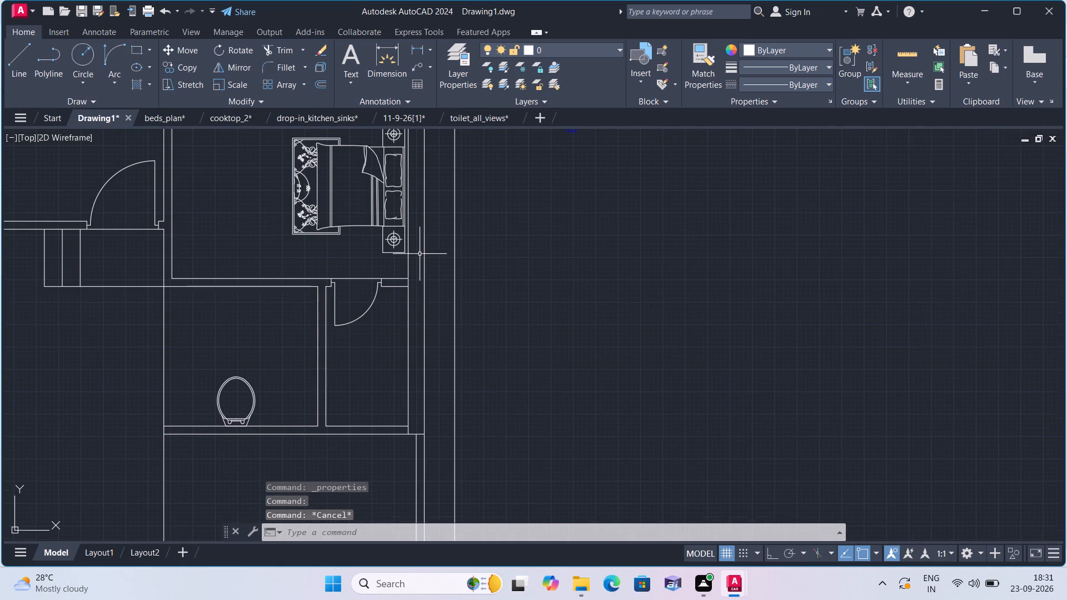
pyautogui.moveTo(420, 253); pyautogui.dragTo(409, 428, button='middle')
pyautogui.scroll(4, 468, 289)
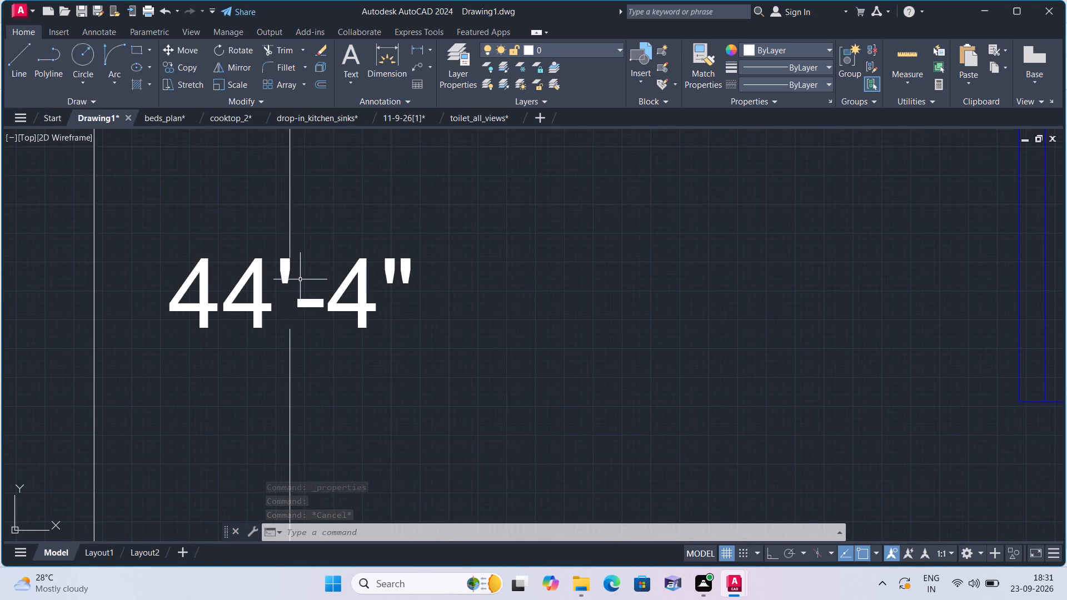
pyautogui.tripleClick(252, 279)
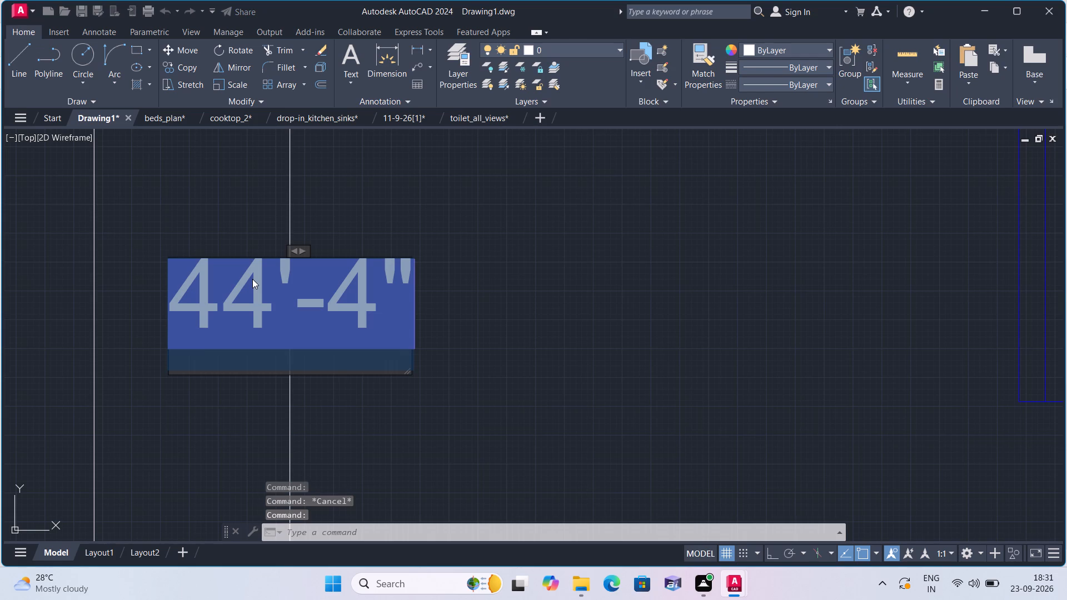
pyautogui.press('BackSpace')
pyautogui.write("45'")
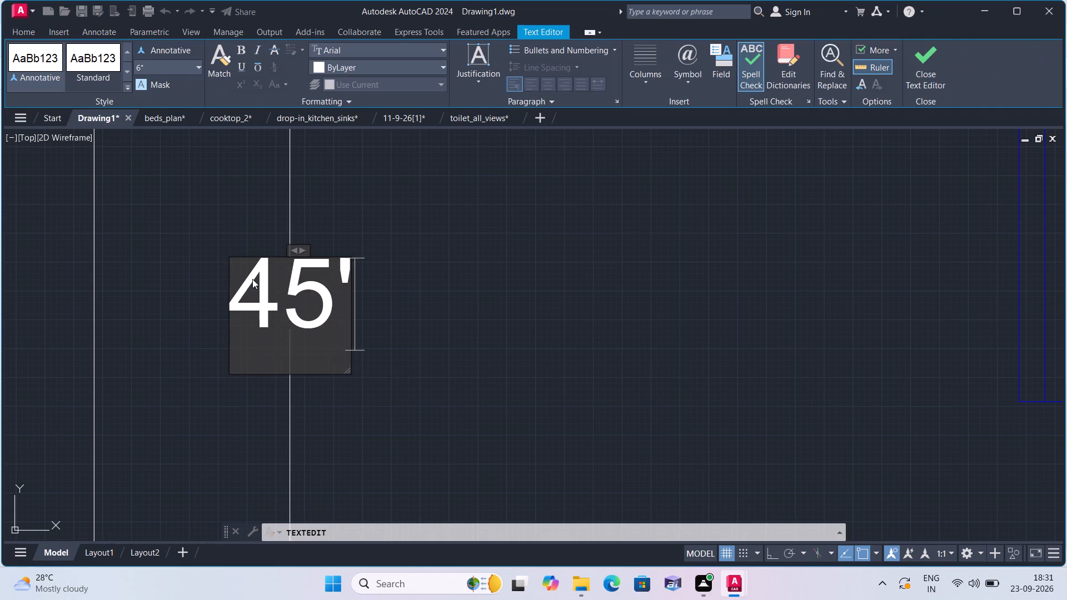
pyautogui.click(408, 275)
# Replace the text of the overall width dimension above the top wall with 25' and end text editing.
pyautogui.scroll(-2, 408, 275)
pyautogui.moveTo(402, 295); pyautogui.dragTo(440, 401, button='middle')
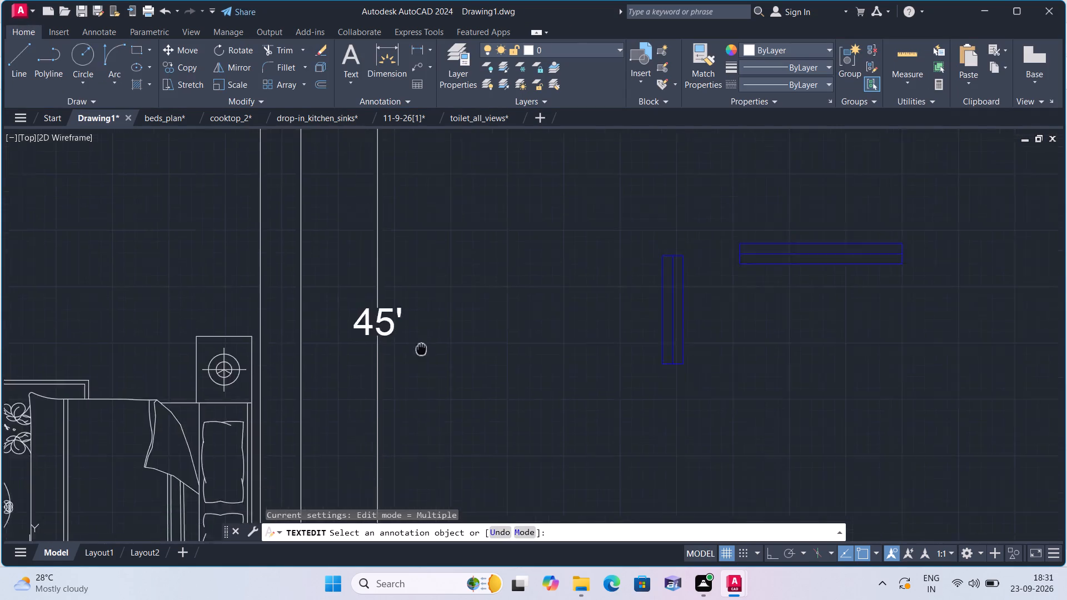
pyautogui.moveTo(440, 401); pyautogui.dragTo(485, 558, button='middle')
pyautogui.scroll(-3, 485, 557)
pyautogui.moveTo(325, 278); pyautogui.dragTo(421, 458, button='middle')
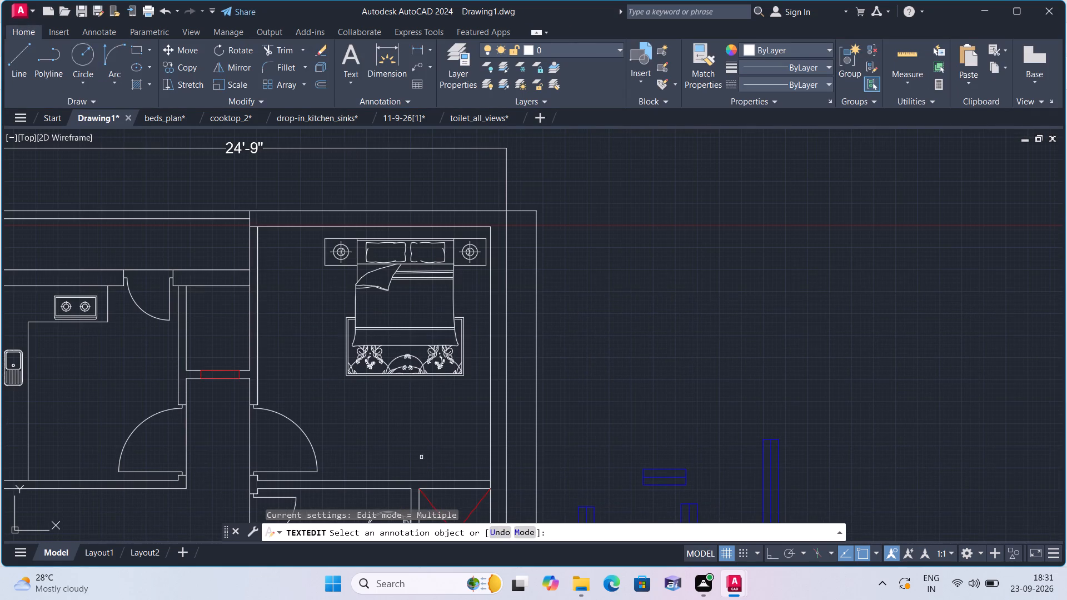
pyautogui.moveTo(271, 204); pyautogui.dragTo(339, 316, button='middle')
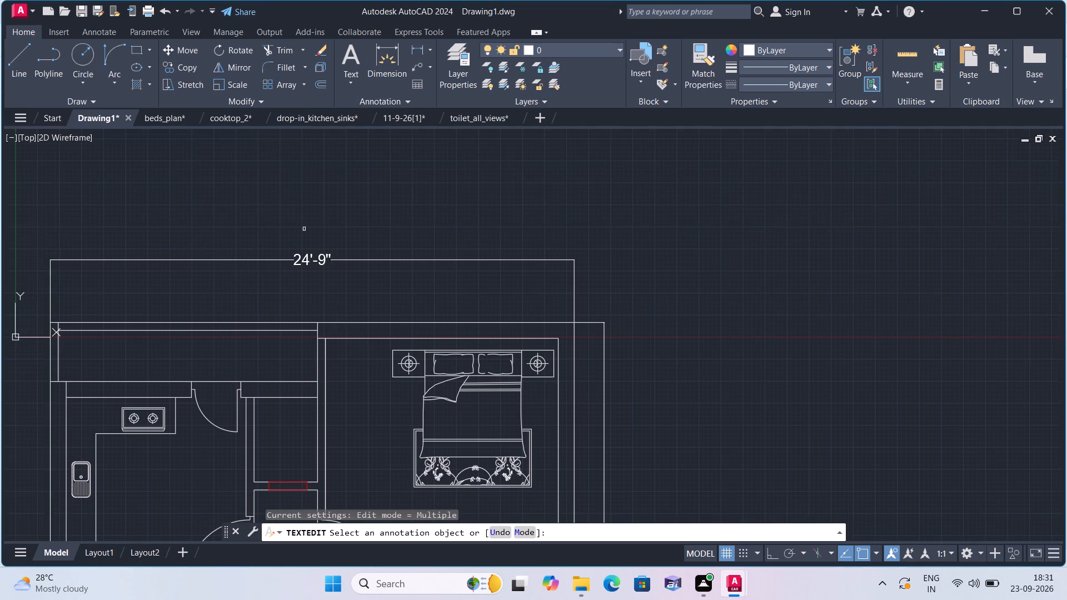
pyautogui.scroll(2, 304, 237)
pyautogui.click(303, 301)
pyautogui.click(305, 297)
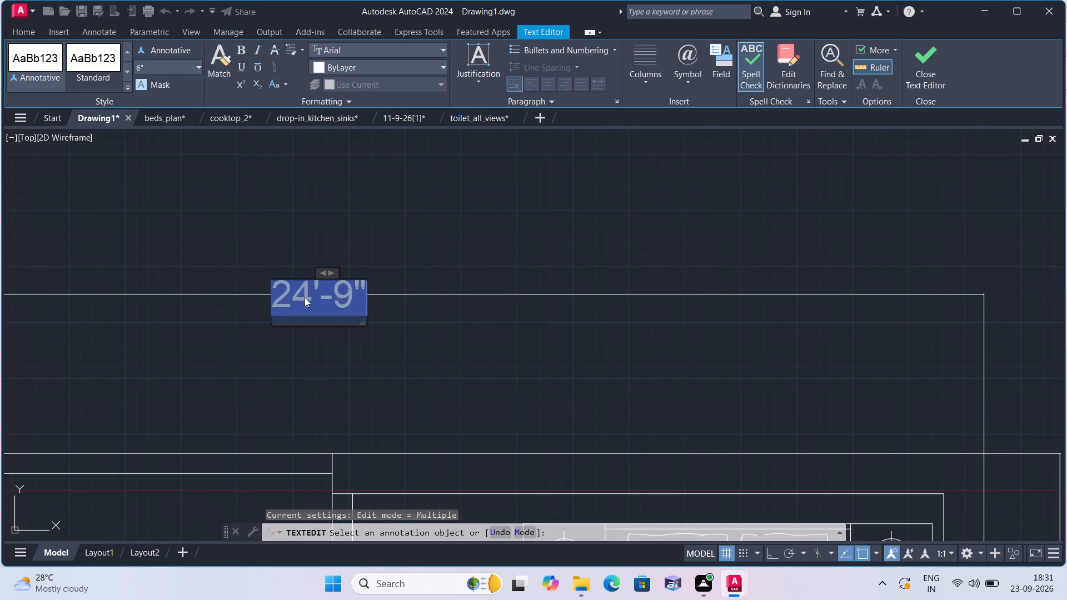
pyautogui.press('BackSpace')
pyautogui.write("25'")
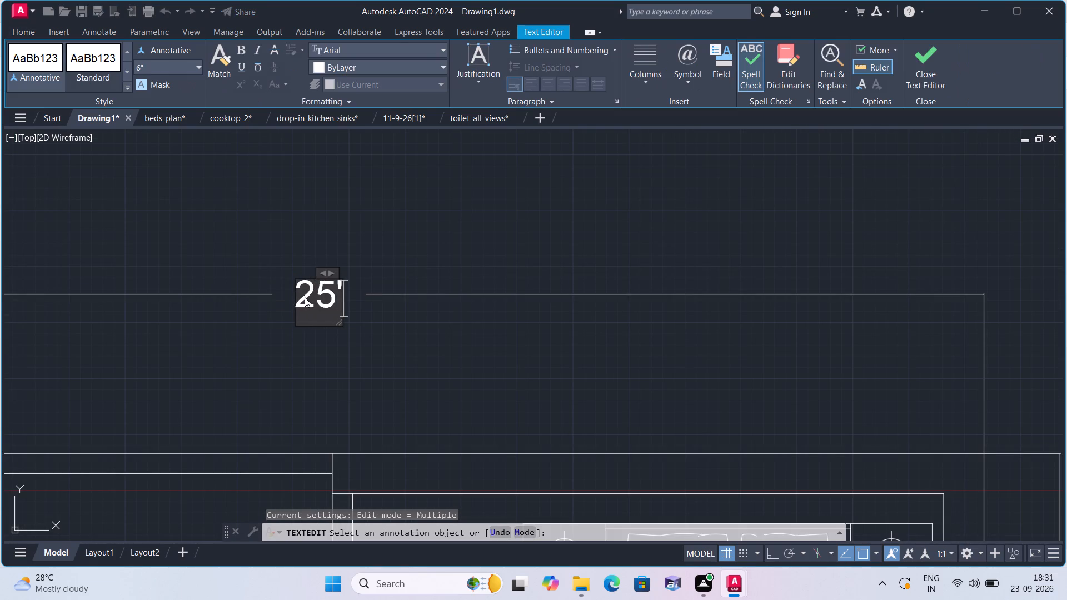
pyautogui.click(307, 343)
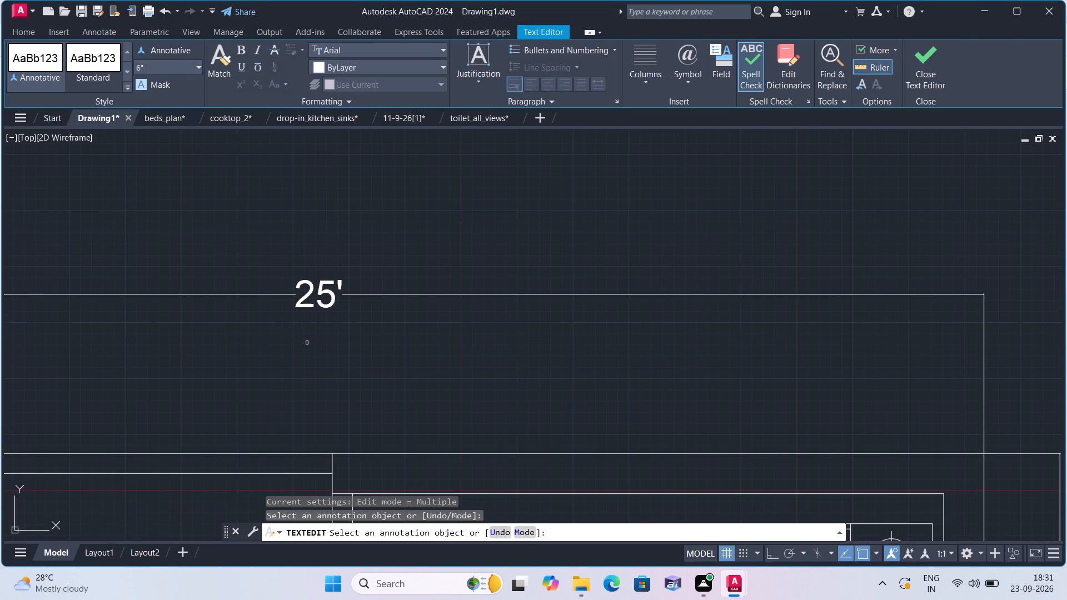
pyautogui.press('Escape')
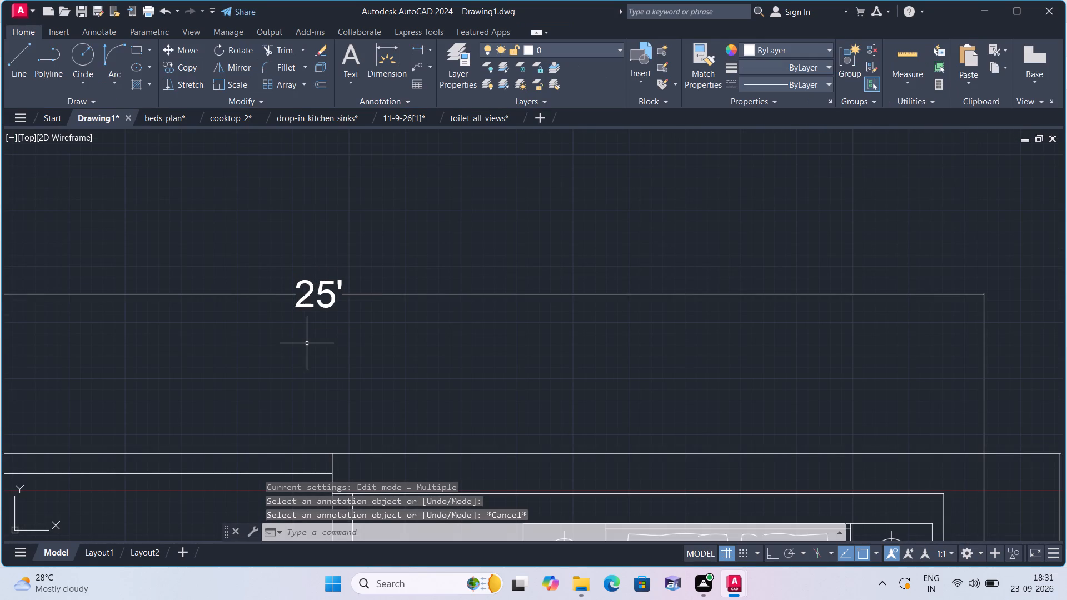
# Copy the longest vertical window symbol by its left edge midpoint into the right outer wall beside the upper bedroom's bed.
pyautogui.scroll(-2, 307, 343)
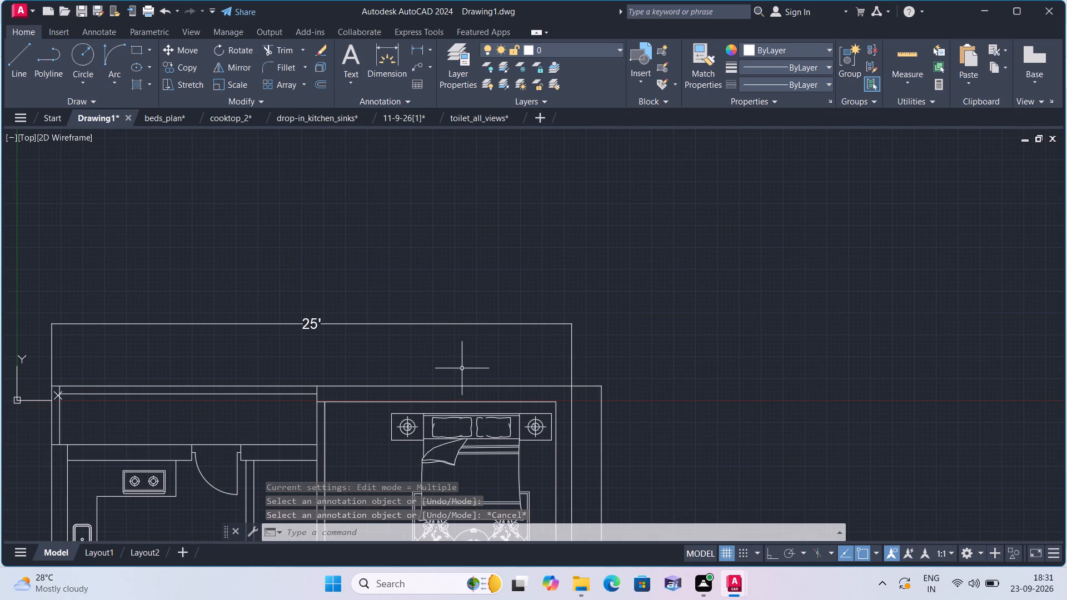
pyautogui.scroll(-1, 456, 369)
pyautogui.moveTo(455, 366); pyautogui.dragTo(442, 276, button='middle')
pyautogui.scroll(-1, 446, 276)
pyautogui.scroll(2, 546, 414)
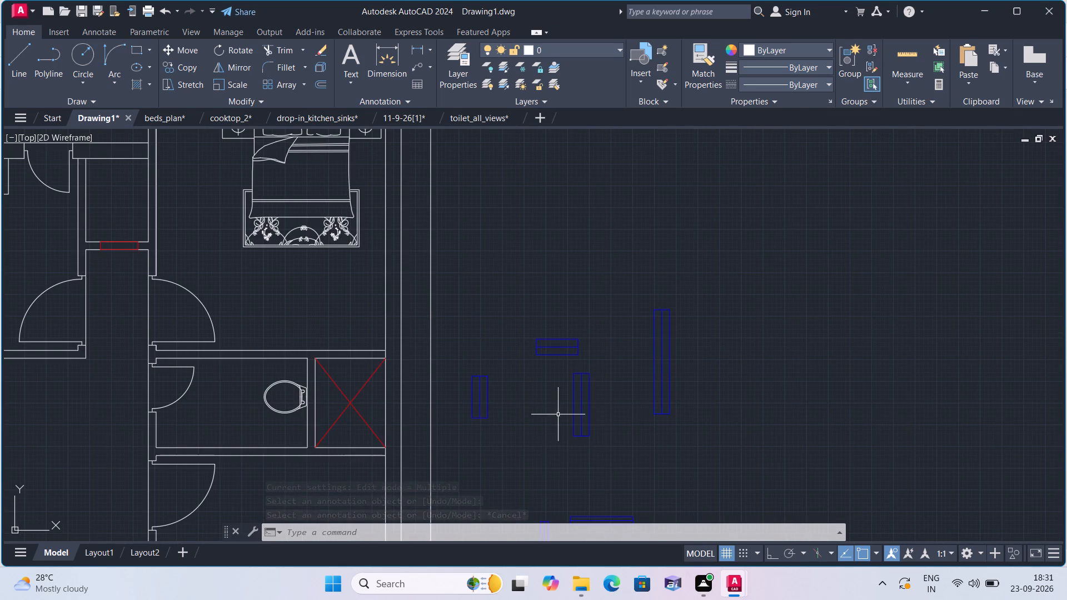
pyautogui.scroll(1, 623, 430)
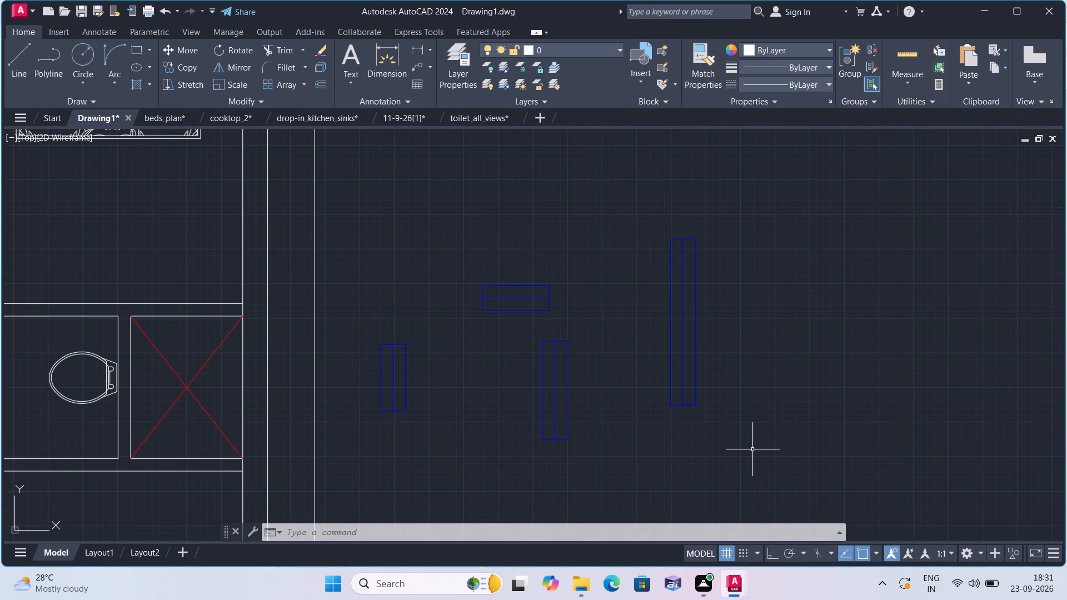
pyautogui.click(746, 452)
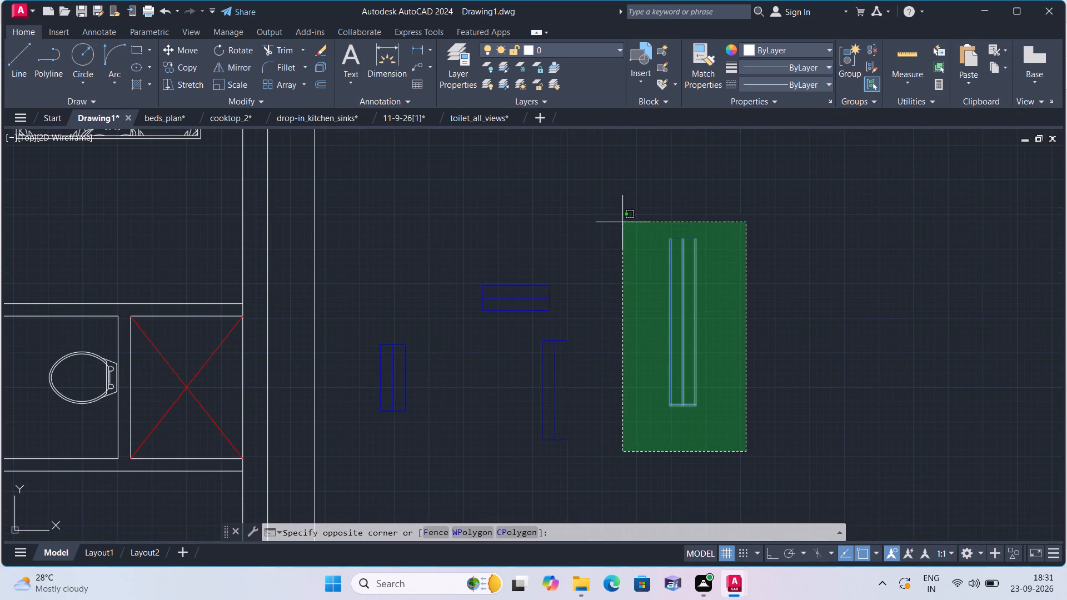
pyautogui.click(617, 201)
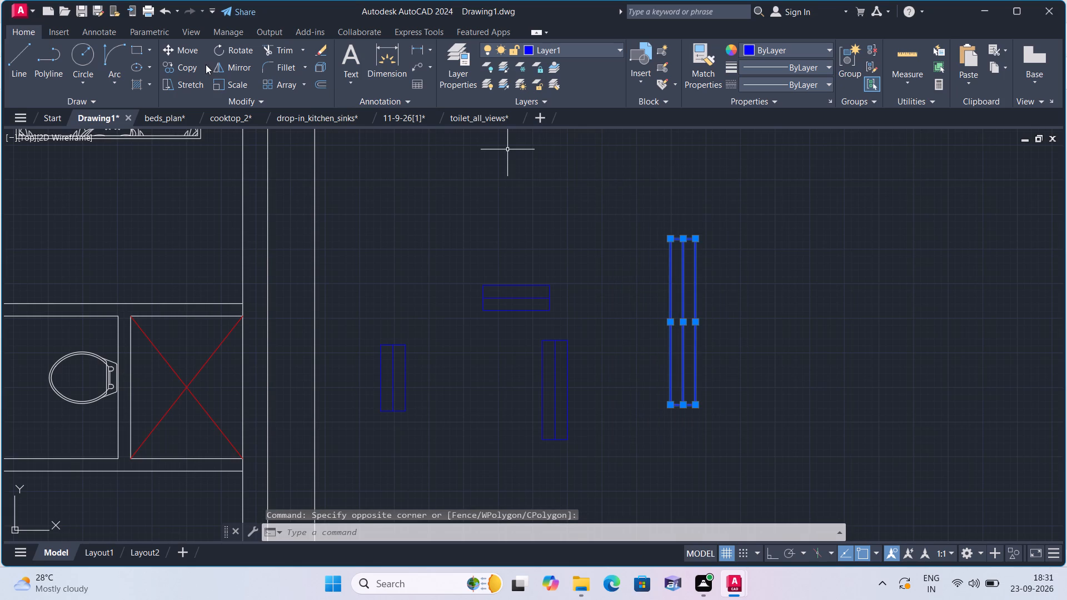
pyautogui.click(176, 62)
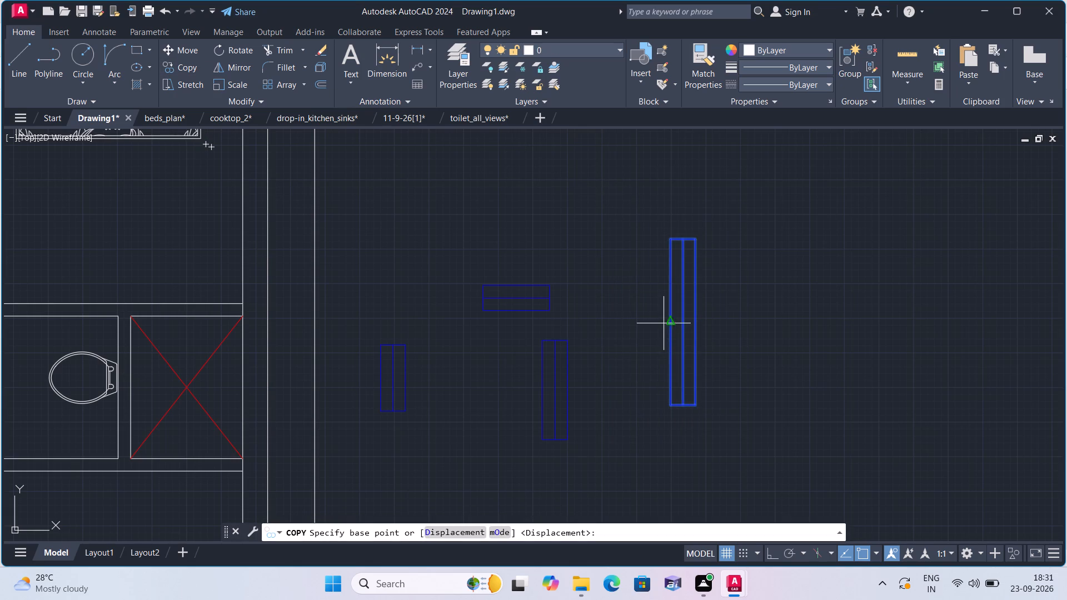
pyautogui.click(672, 319)
pyautogui.scroll(-2, 544, 330)
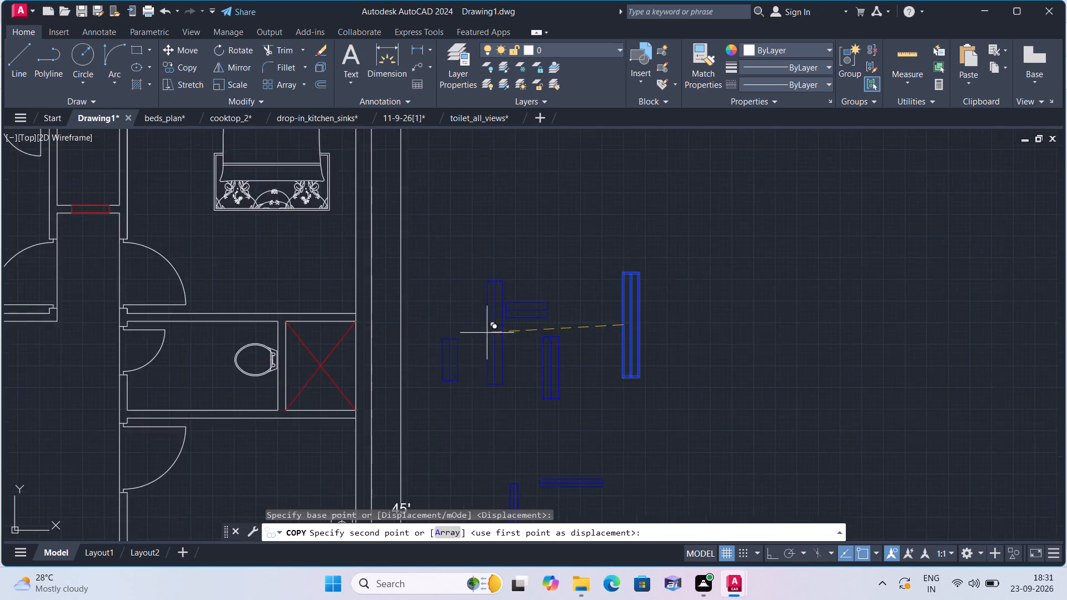
pyautogui.moveTo(401, 332); pyautogui.dragTo(476, 482, button='middle')
pyautogui.scroll(2, 473, 393)
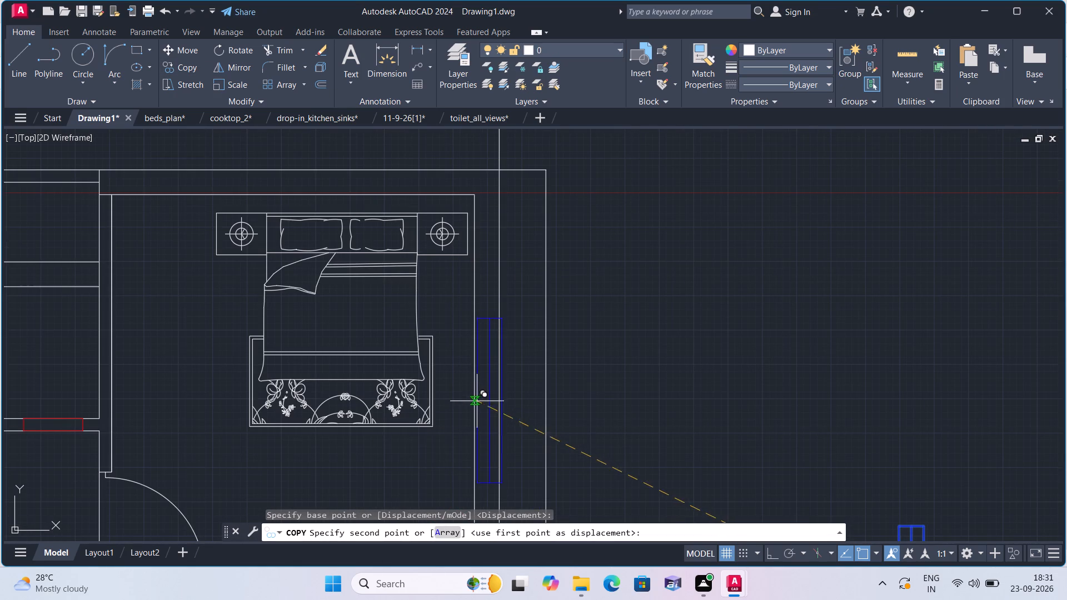
pyautogui.scroll(2, 474, 414)
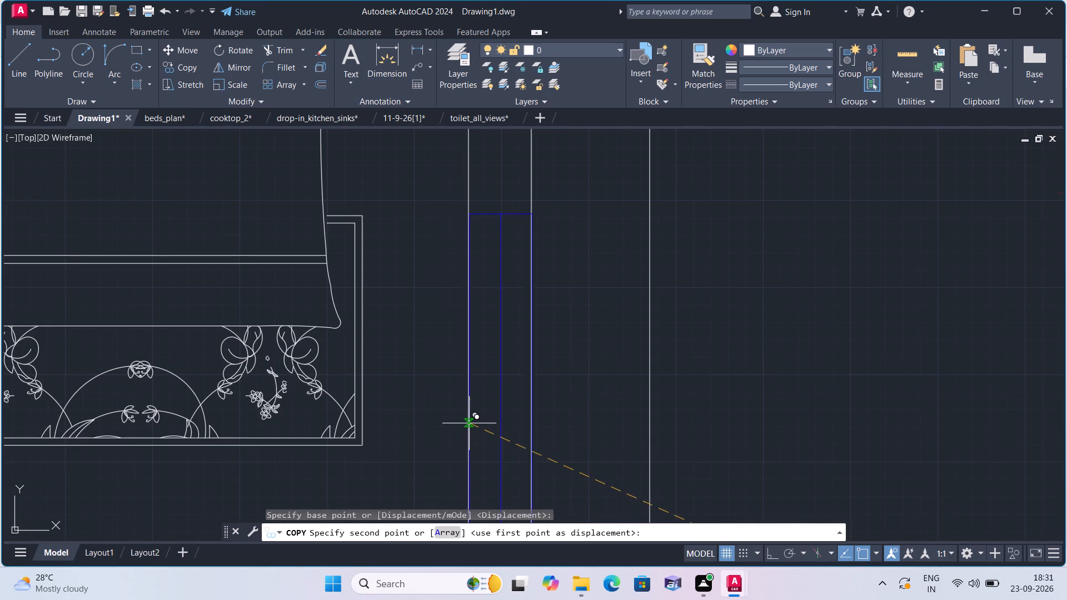
pyautogui.scroll(3, 469, 423)
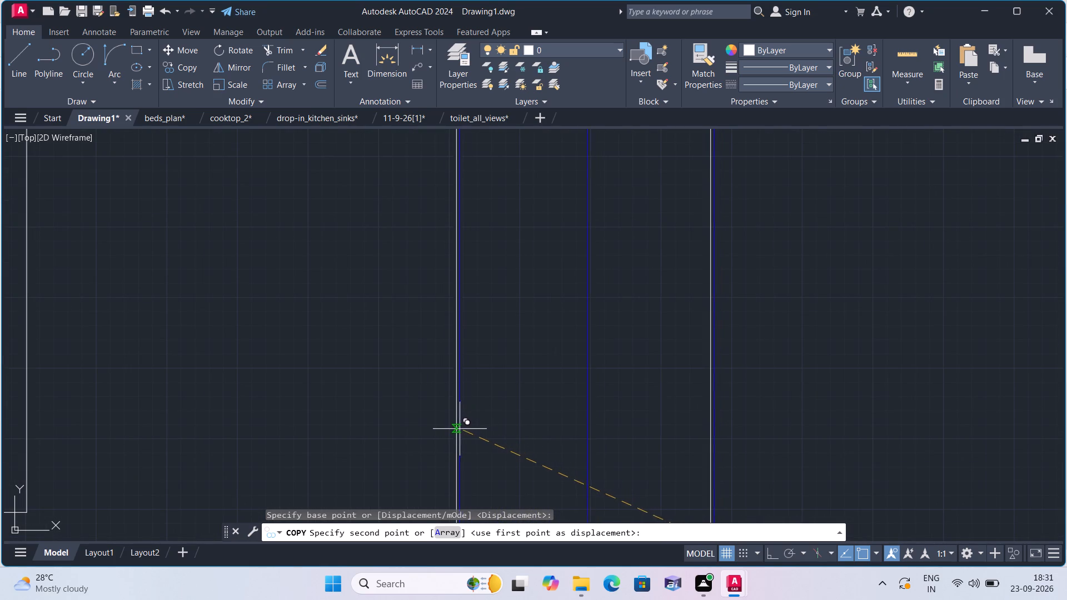
pyautogui.click(456, 430)
# Place another copy of the long window symbol in the right outer wall behind the lower bedroom's upper nightstand.
pyautogui.scroll(-5, 456, 430)
pyautogui.scroll(-2, 609, 416)
pyautogui.moveTo(609, 412); pyautogui.dragTo(607, 305, button='middle')
pyautogui.moveTo(609, 454); pyautogui.dragTo(619, 308, button='middle')
pyautogui.scroll(-1, 605, 435)
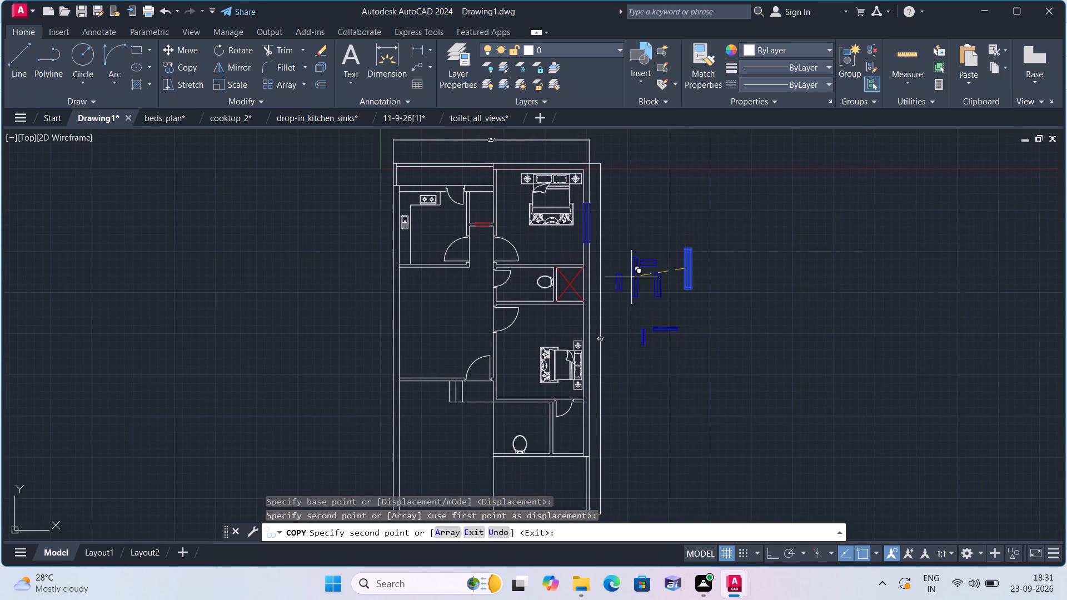
pyautogui.scroll(3, 590, 335)
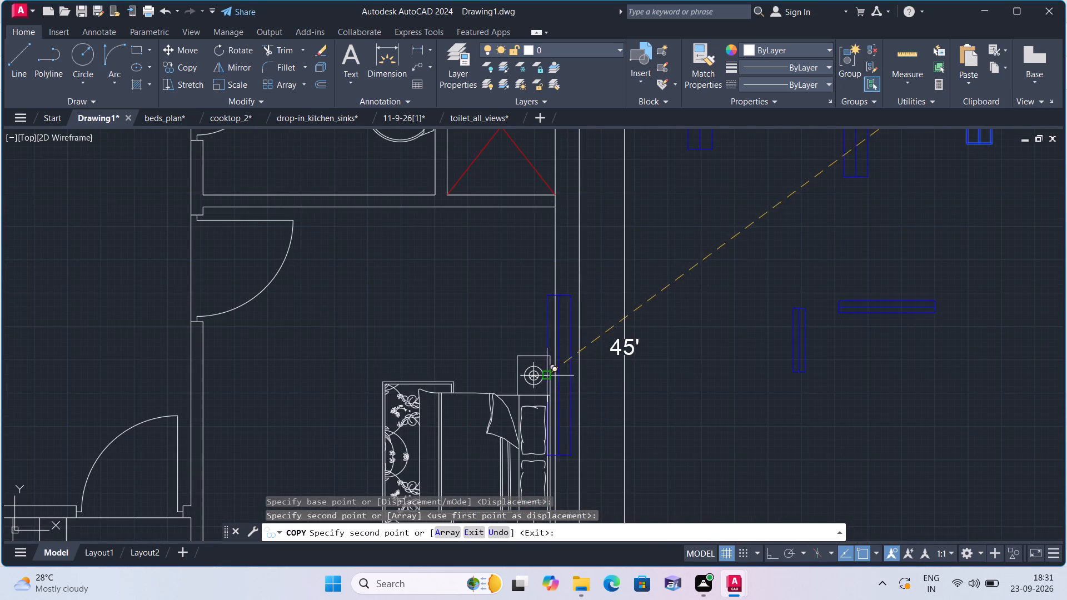
pyautogui.scroll(4, 555, 394)
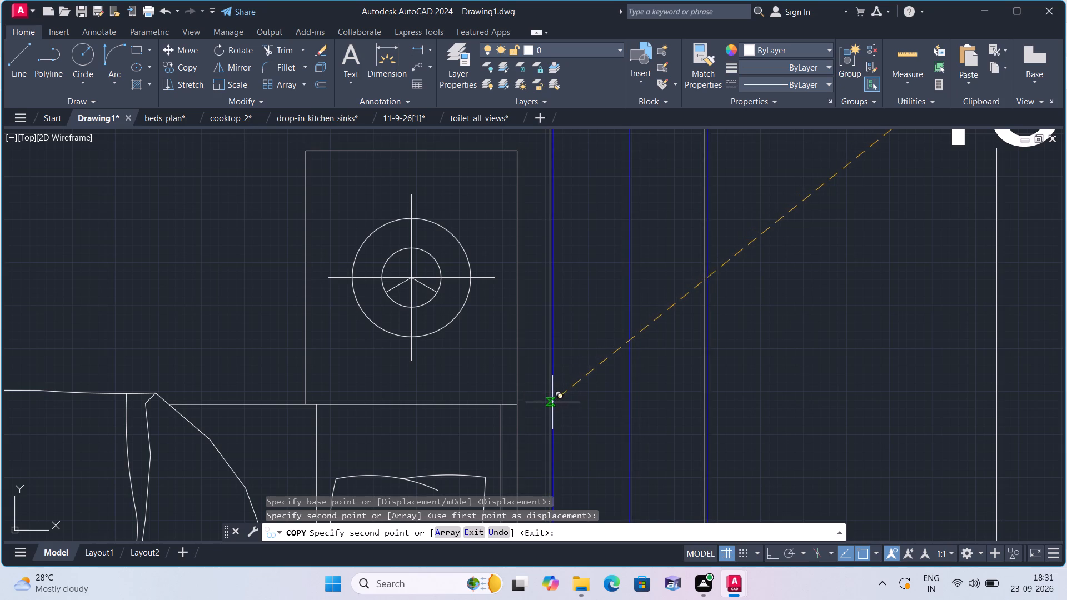
pyautogui.click(550, 406)
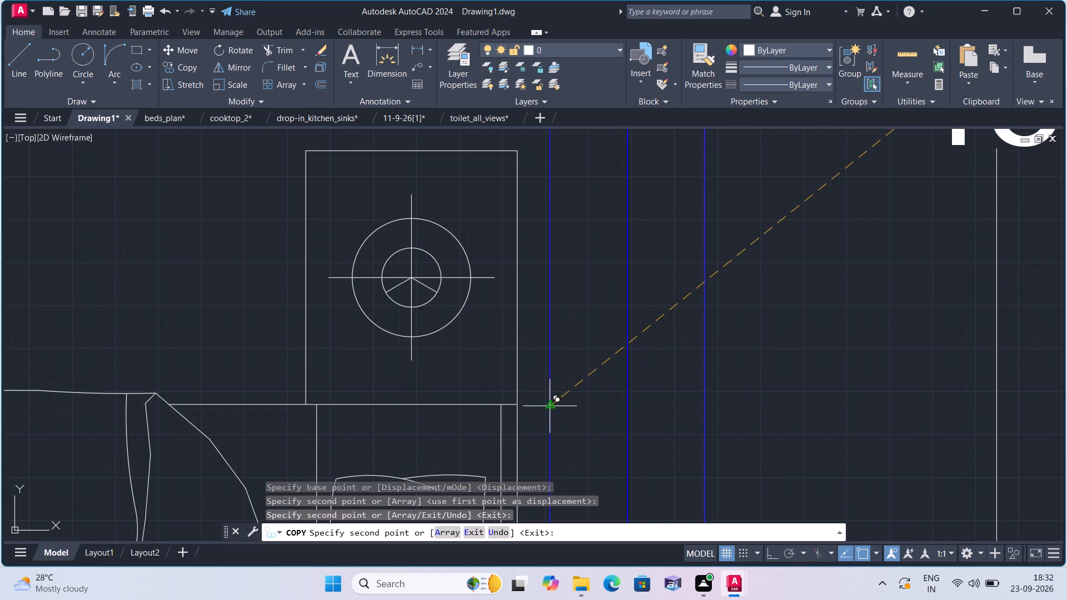
# Place a third copy of the long window symbol in the left outer wall along the kitchen counter, near the sink.
pyautogui.scroll(-4, 572, 401)
pyautogui.moveTo(377, 379); pyautogui.dragTo(580, 507, button='middle')
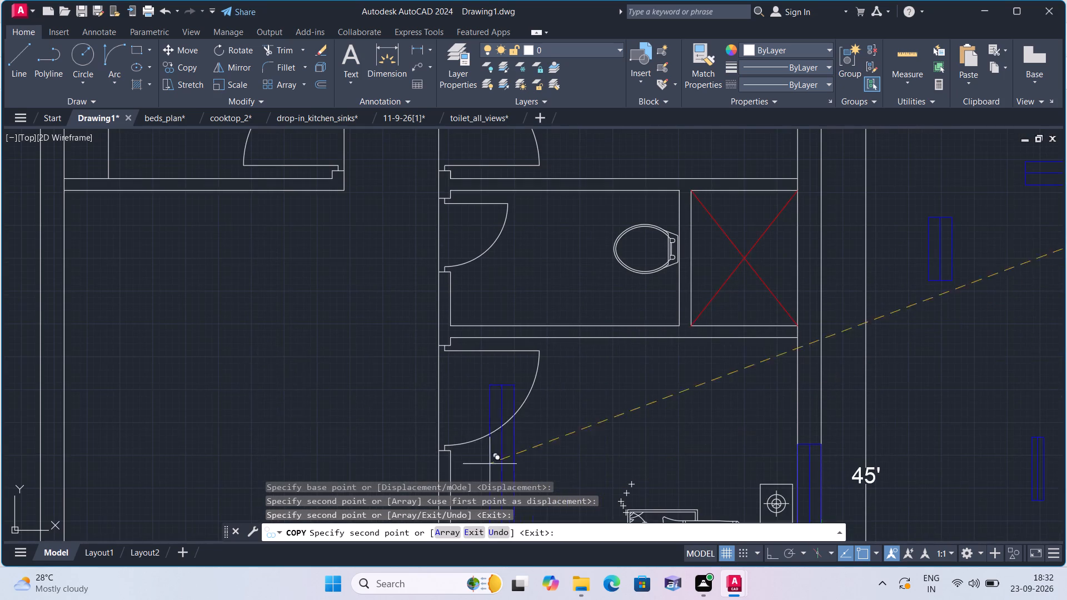
pyautogui.scroll(-1, 207, 371)
pyautogui.moveTo(207, 371); pyautogui.dragTo(536, 509, button='middle')
pyautogui.scroll(3, 434, 319)
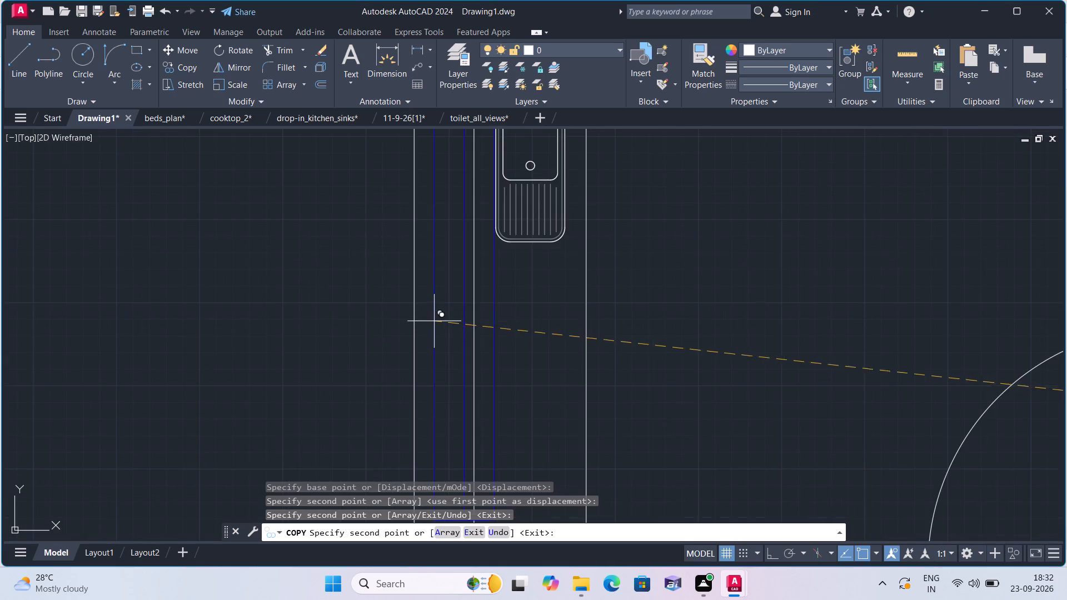
pyautogui.scroll(-1, 423, 346)
pyautogui.moveTo(423, 346); pyautogui.dragTo(452, 242, button='middle')
pyautogui.scroll(2, 445, 271)
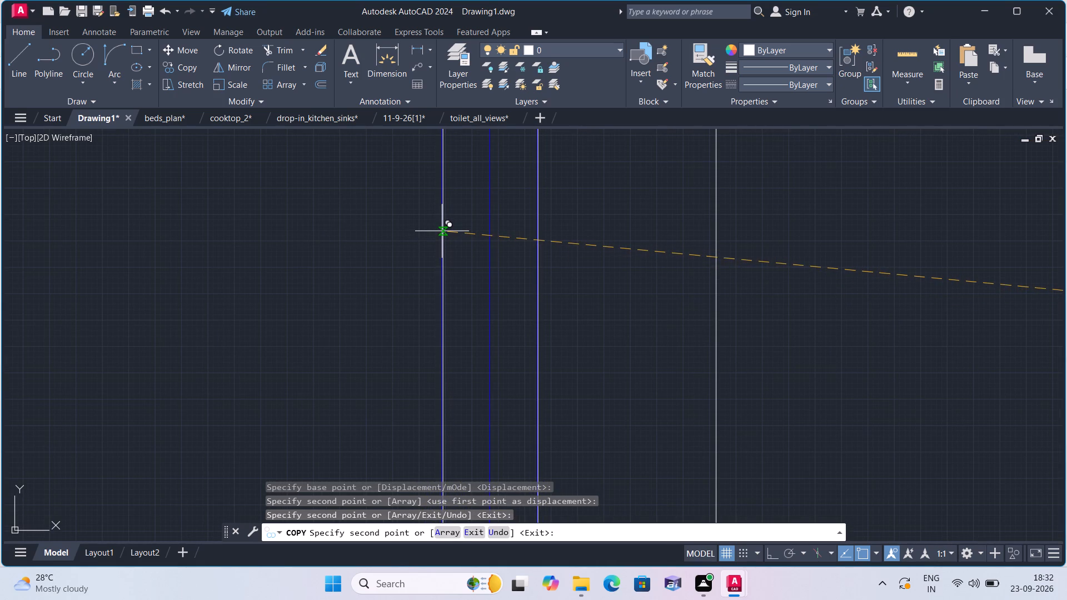
pyautogui.click(443, 229)
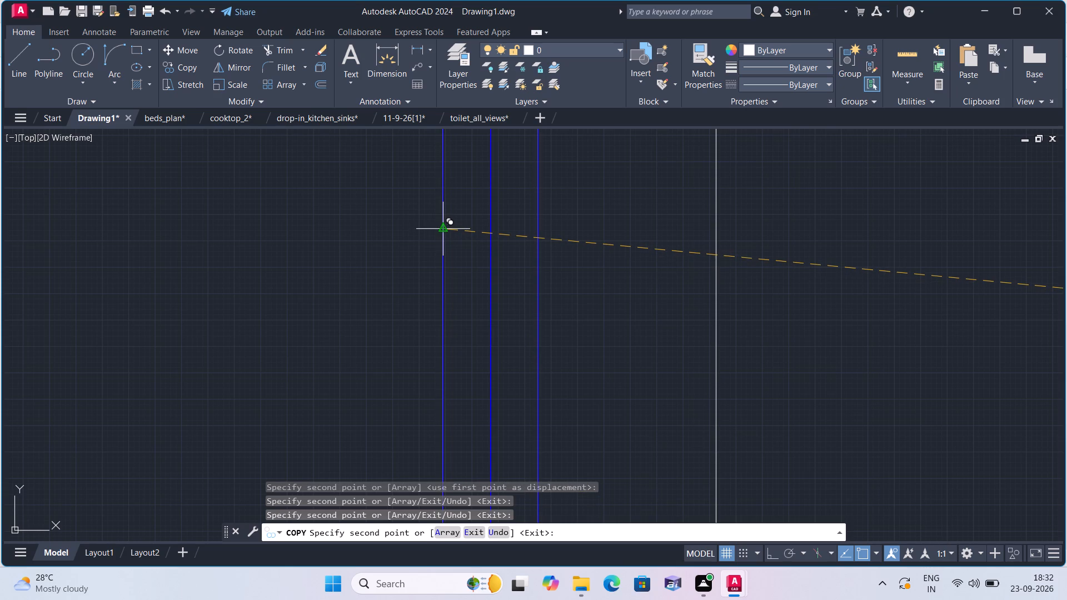
# Place a fourth copy of the long window symbol in the left outer wall of the open area below the entrance steps.
pyautogui.scroll(-3, 447, 234)
pyautogui.moveTo(582, 406); pyautogui.dragTo(555, 283, button='middle')
pyautogui.scroll(-1, 557, 319)
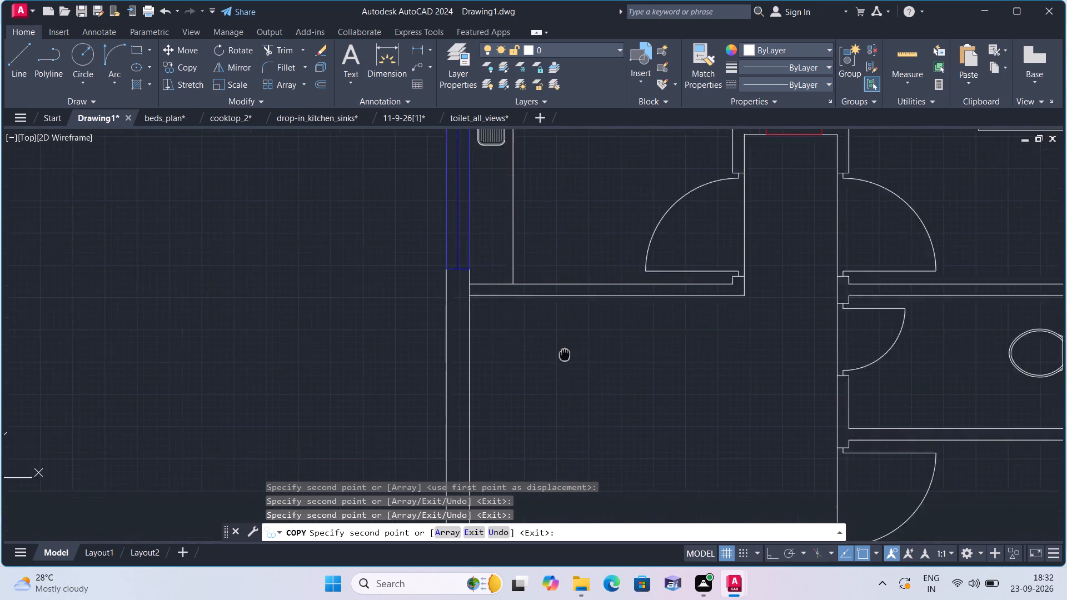
pyautogui.moveTo(555, 283); pyautogui.dragTo(555, 286, button='middle')
pyautogui.moveTo(550, 375); pyautogui.dragTo(555, 279, button='middle')
pyautogui.scroll(-1, 536, 336)
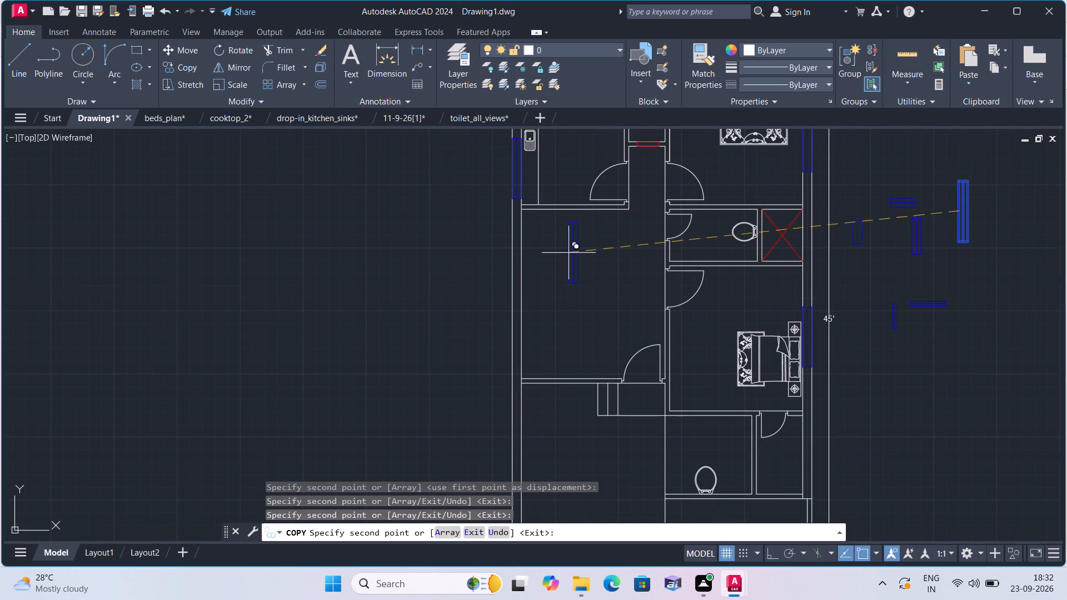
pyautogui.moveTo(562, 444); pyautogui.dragTo(529, 298, button='middle')
pyautogui.scroll(-1, 533, 321)
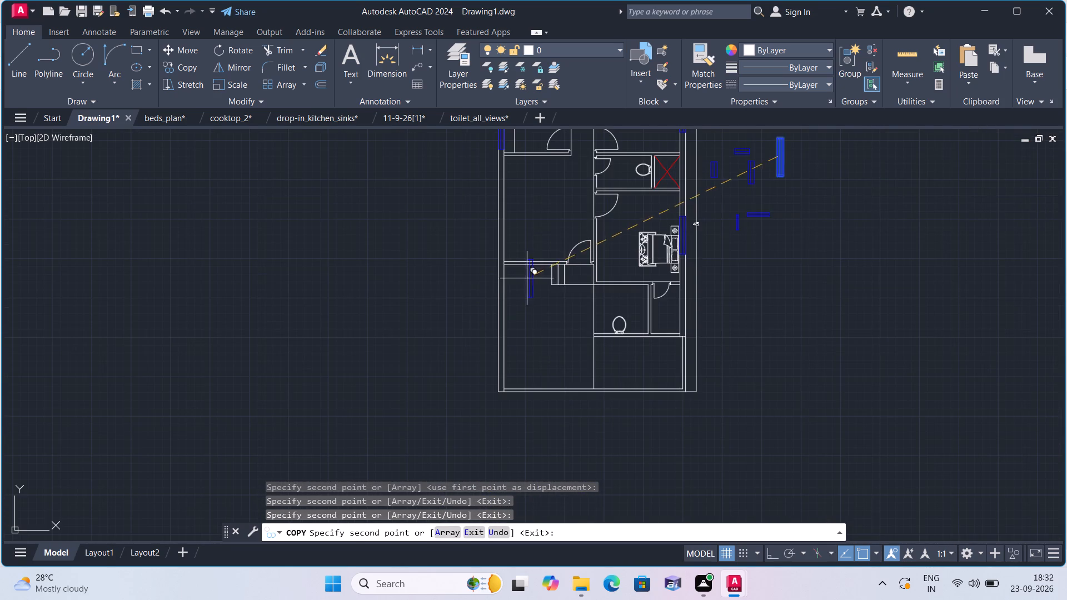
pyautogui.scroll(4, 498, 311)
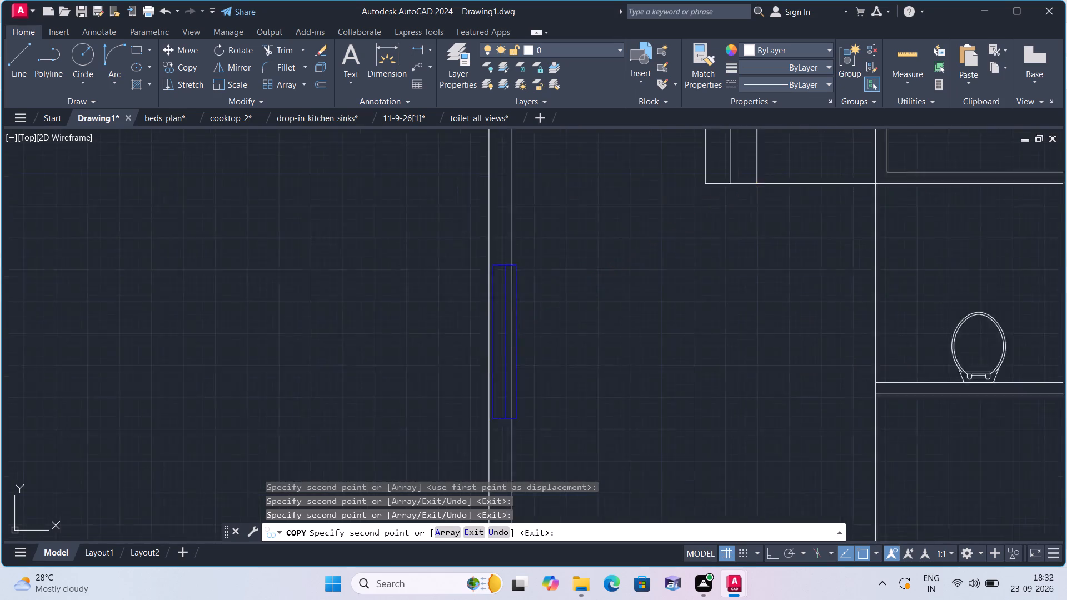
pyautogui.scroll(2, 493, 342)
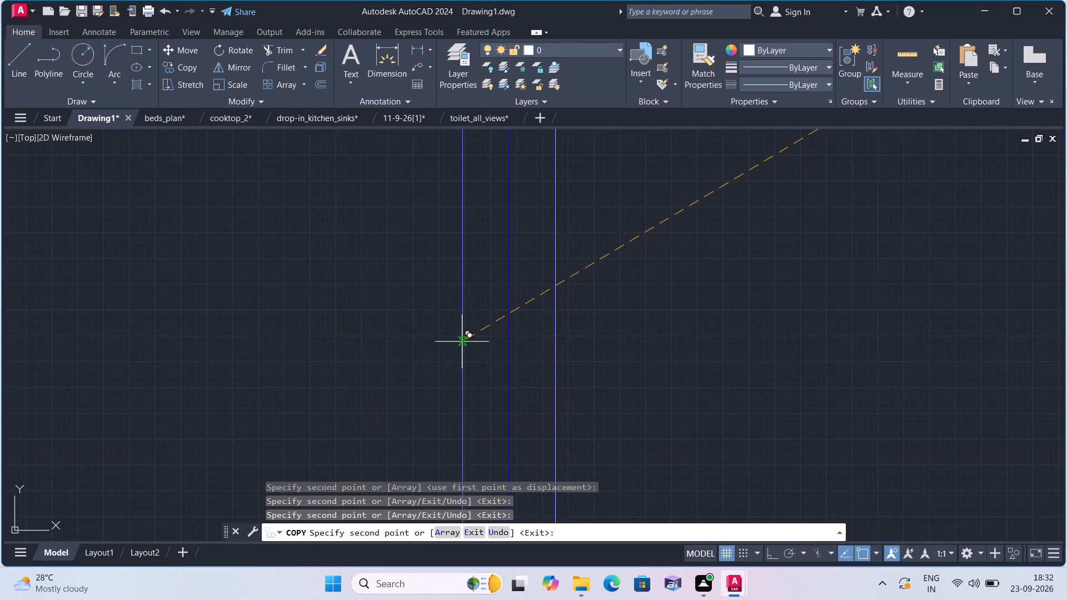
pyautogui.click(462, 342)
pyautogui.scroll(-4, 493, 339)
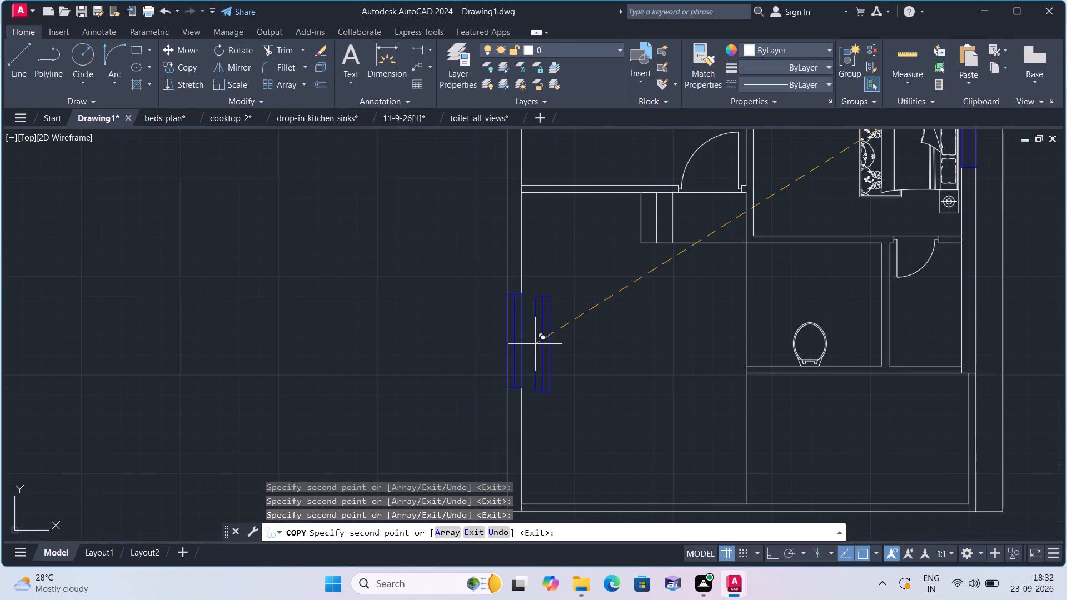
pyautogui.scroll(-2, 550, 336)
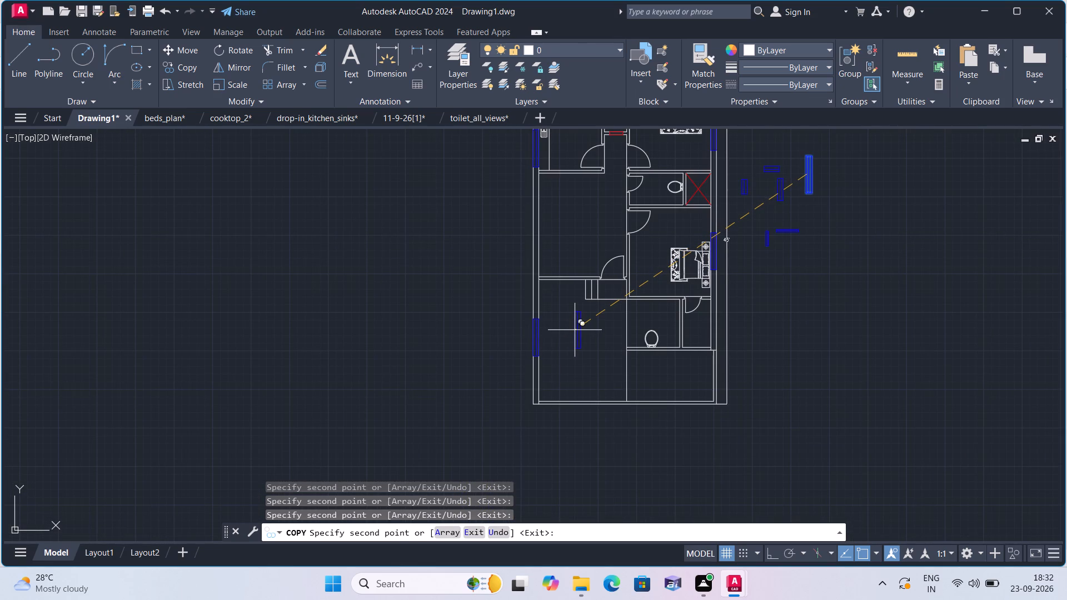
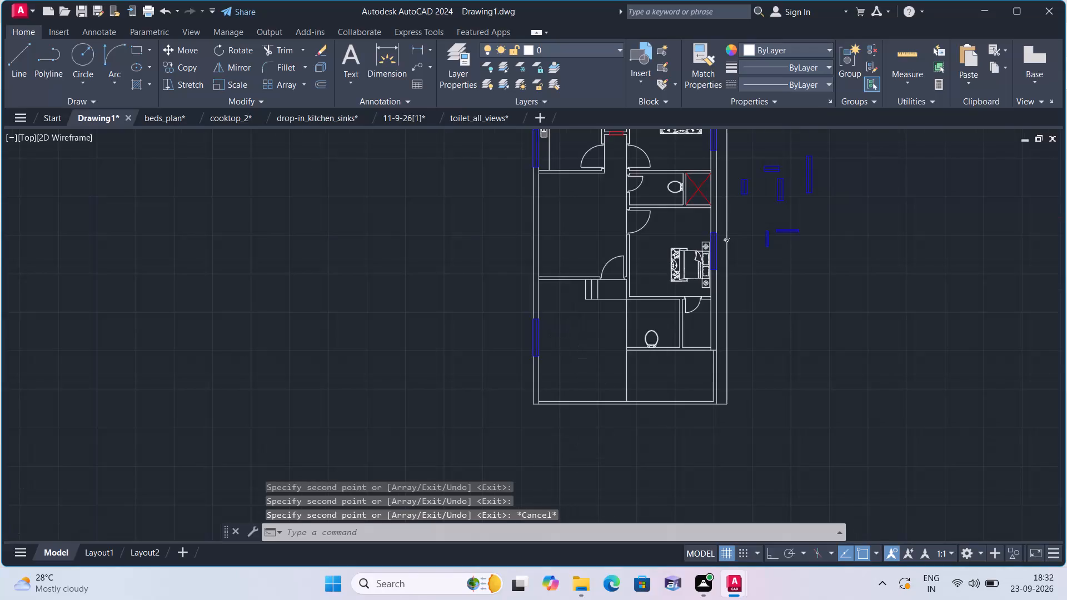
# Copy the mid-length vertical blue window symbol from beside the plan onto the outer wall of the large room below the kitchen.
pyautogui.scroll(-1, 684, 409)
pyautogui.moveTo(732, 385); pyautogui.dragTo(671, 418, button='middle')
pyautogui.scroll(3, 665, 386)
pyautogui.scroll(2, 521, 341)
pyautogui.moveTo(521, 336); pyautogui.dragTo(521, 343, button='middle')
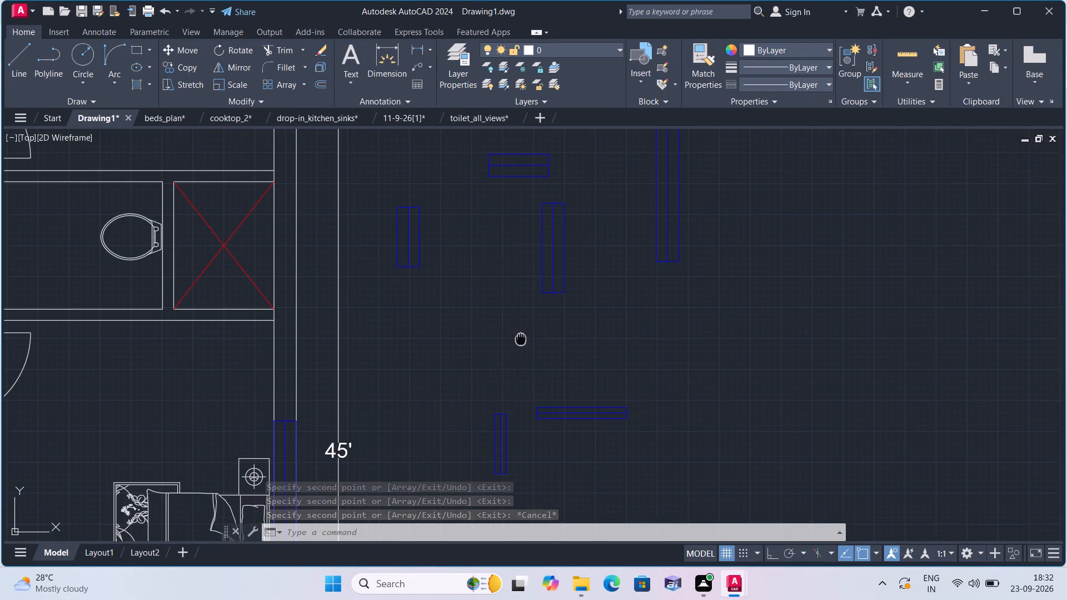
pyautogui.moveTo(521, 343); pyautogui.dragTo(526, 397, button='middle')
pyautogui.scroll(1, 527, 396)
pyautogui.moveTo(619, 362); pyautogui.dragTo(613, 395, button='middle')
pyautogui.click(613, 395)
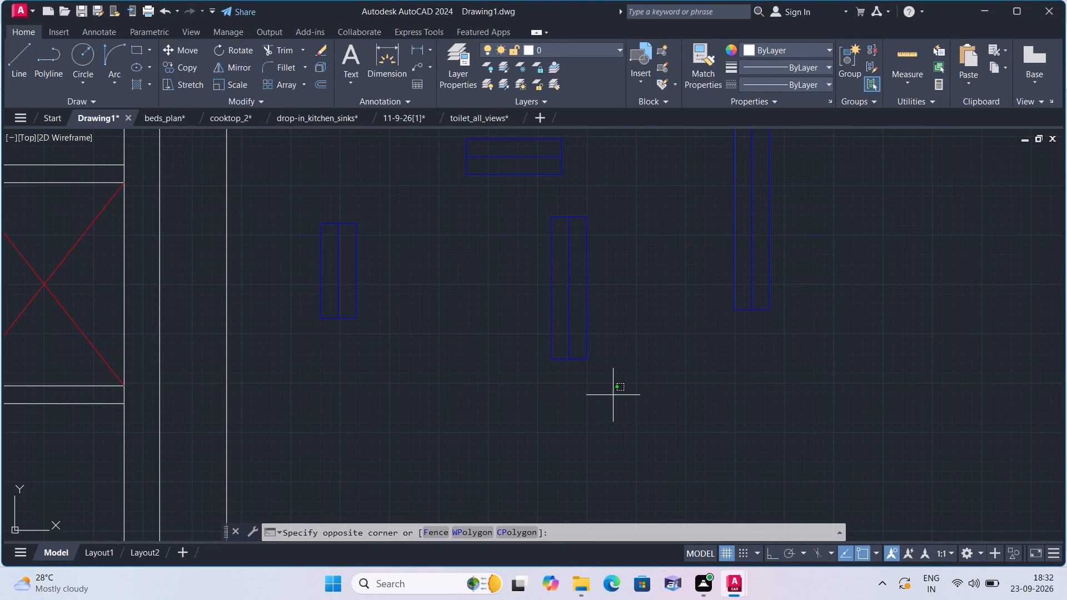
pyautogui.click(503, 187)
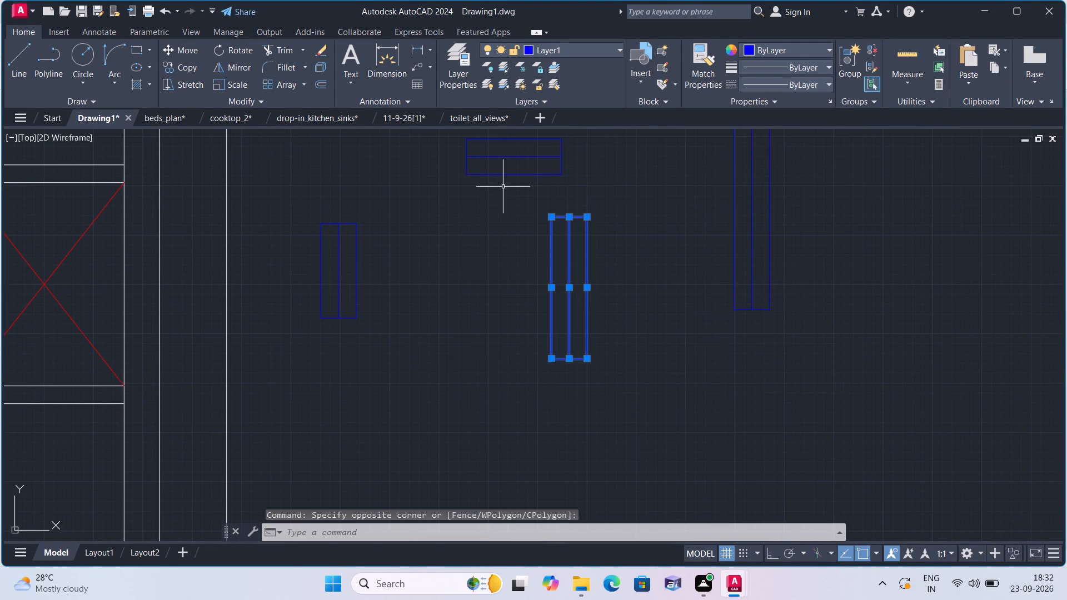
pyautogui.click(187, 64)
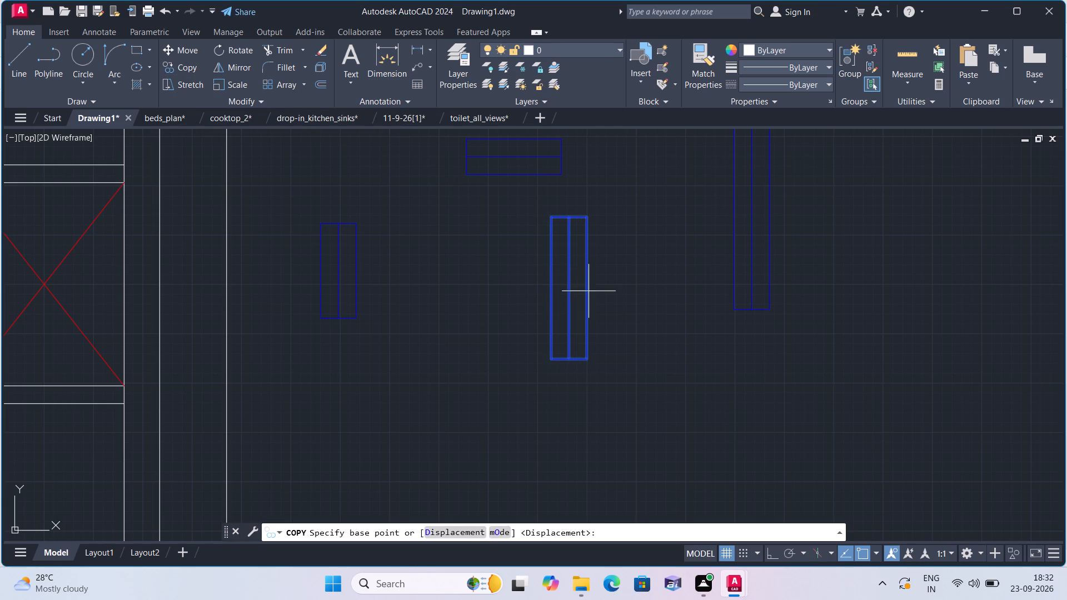
pyautogui.click(586, 288)
pyautogui.scroll(-2, 555, 314)
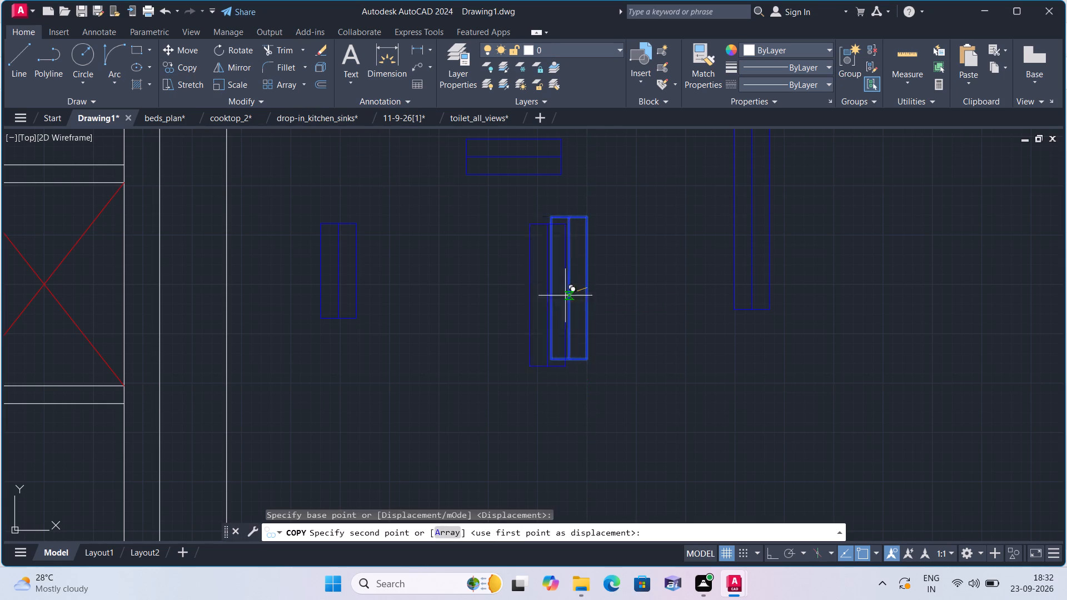
pyautogui.scroll(-1, 491, 330)
pyautogui.moveTo(358, 360); pyautogui.dragTo(485, 326, button='middle')
pyautogui.scroll(-1, 428, 339)
pyautogui.scroll(1, 452, 273)
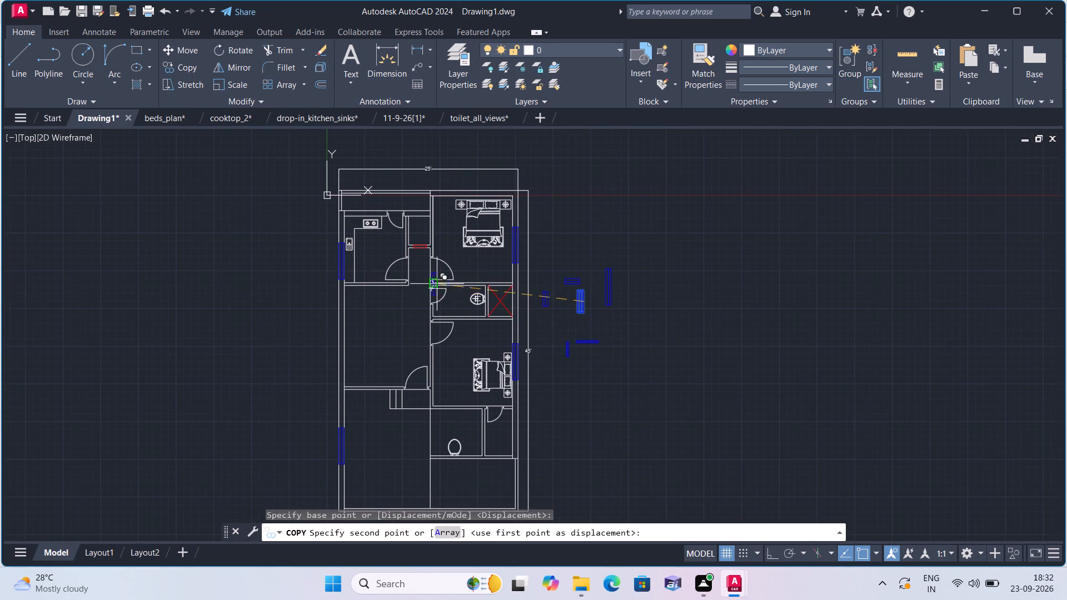
pyautogui.scroll(5, 283, 313)
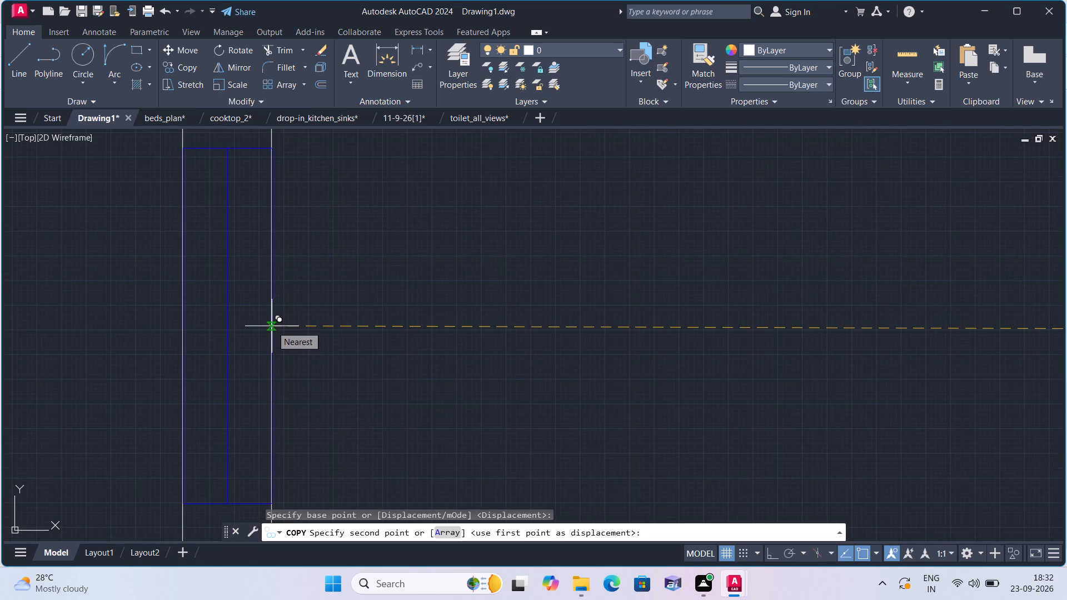
pyautogui.click(272, 326)
# Place a second copy of that window lower on the same outer wall, just above the room's bottom partition.
pyautogui.scroll(-1, 317, 336)
pyautogui.moveTo(385, 343); pyautogui.dragTo(442, 228, button='middle')
pyautogui.scroll(-1, 451, 181)
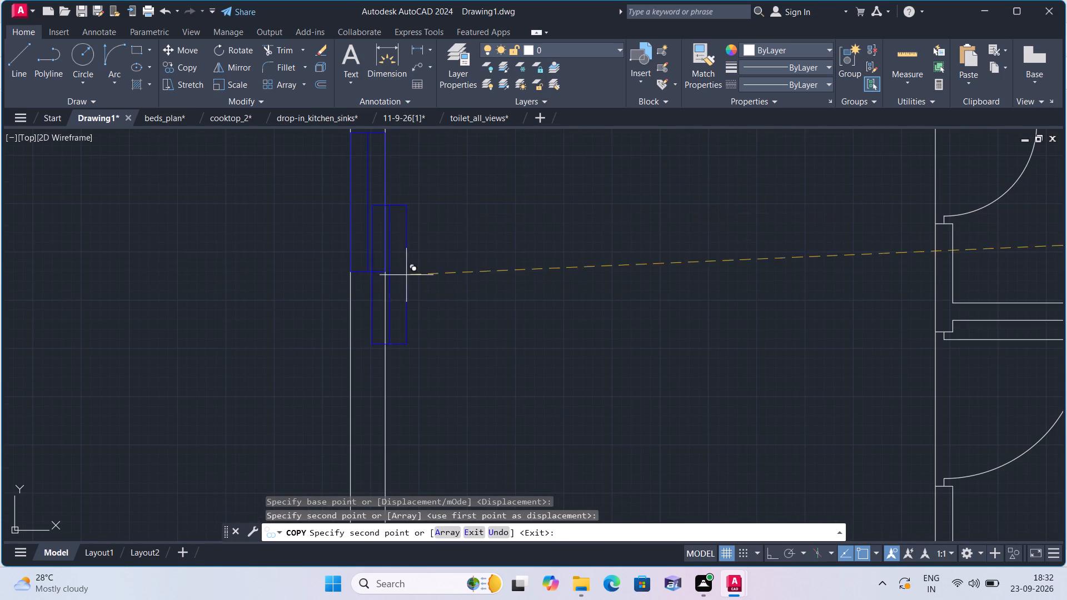
pyautogui.moveTo(387, 335); pyautogui.dragTo(411, 190, button='middle')
pyautogui.moveTo(445, 348); pyautogui.dragTo(463, 230, button='middle')
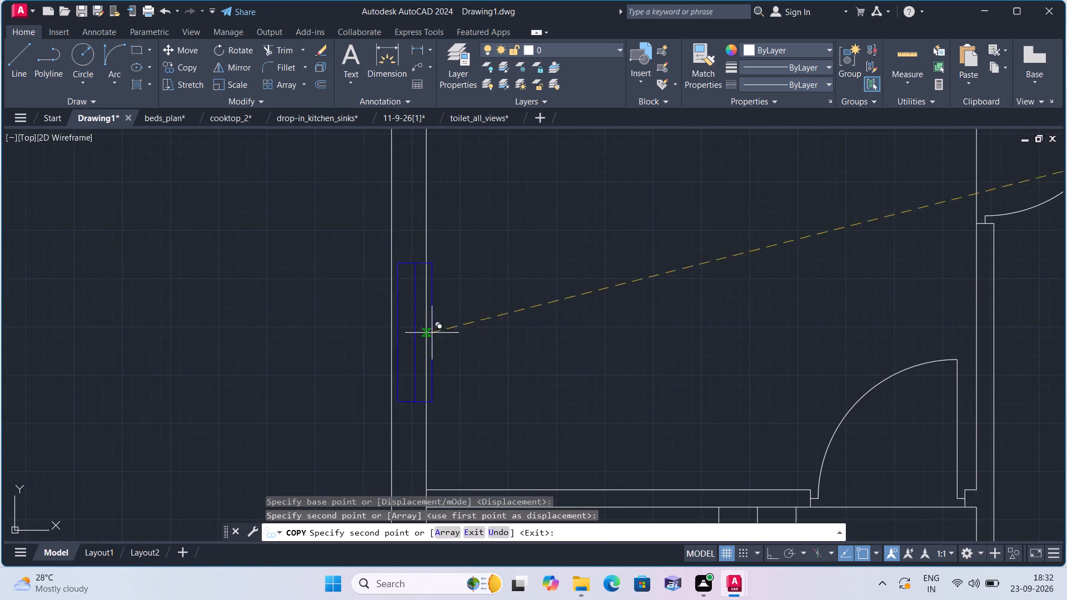
pyautogui.scroll(2, 432, 384)
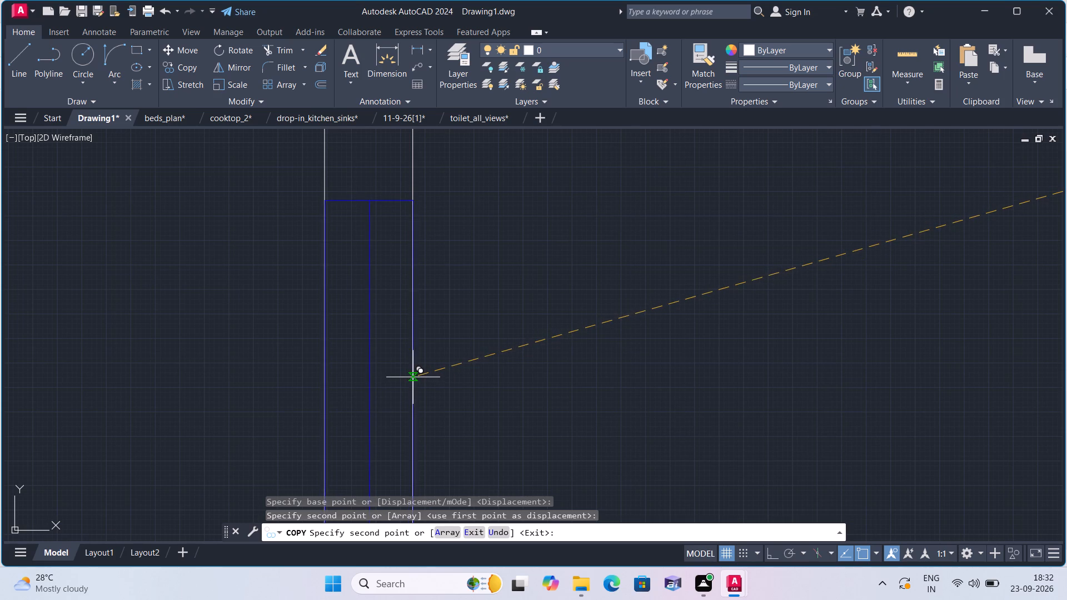
pyautogui.click(413, 378)
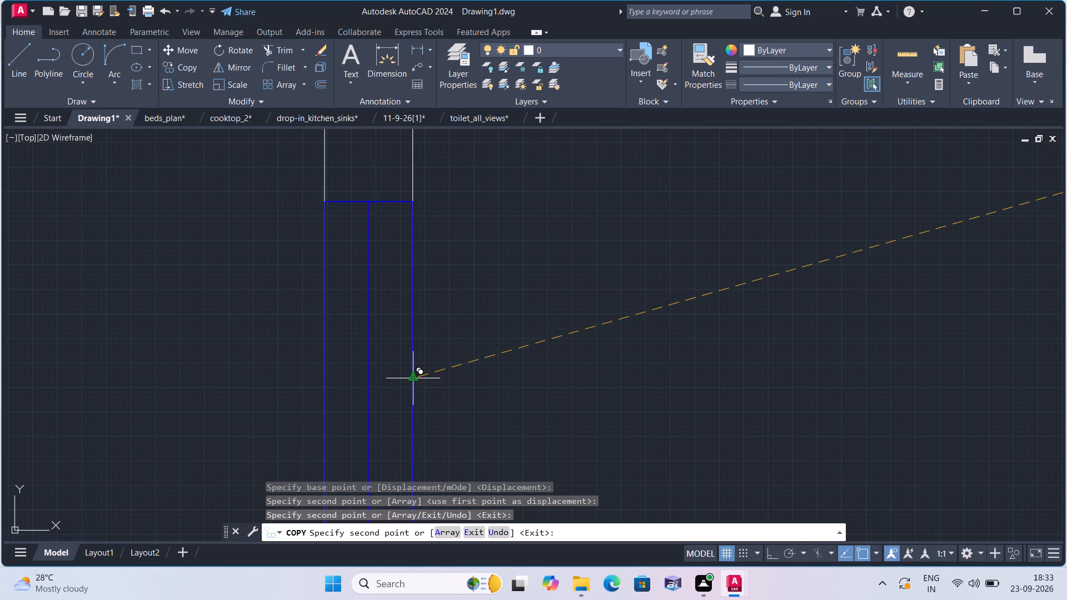
pyautogui.scroll(-2, 520, 322)
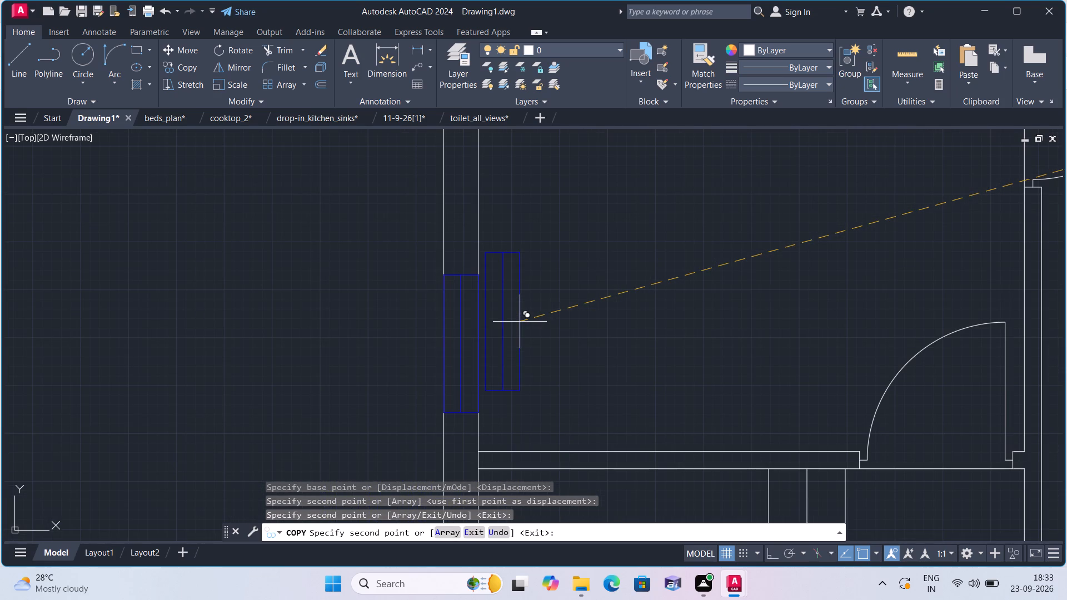
pyautogui.press('Escape')
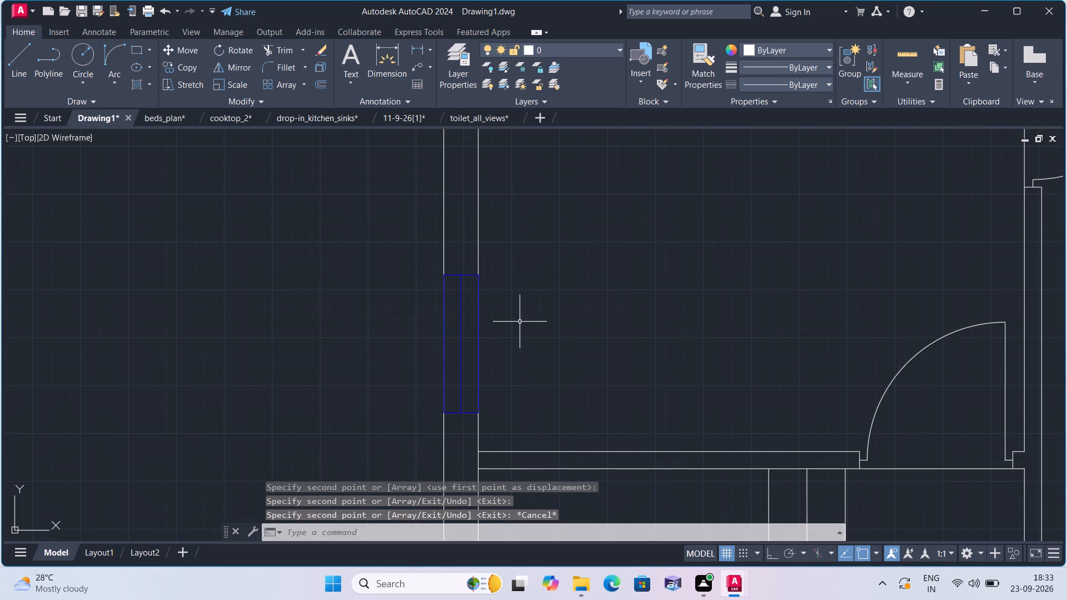
# Copy the thin vertical window symbol onto the partition between the upper toilet and the red-crossed shaft, vertically centred on the shaft.
pyautogui.scroll(-2, 520, 322)
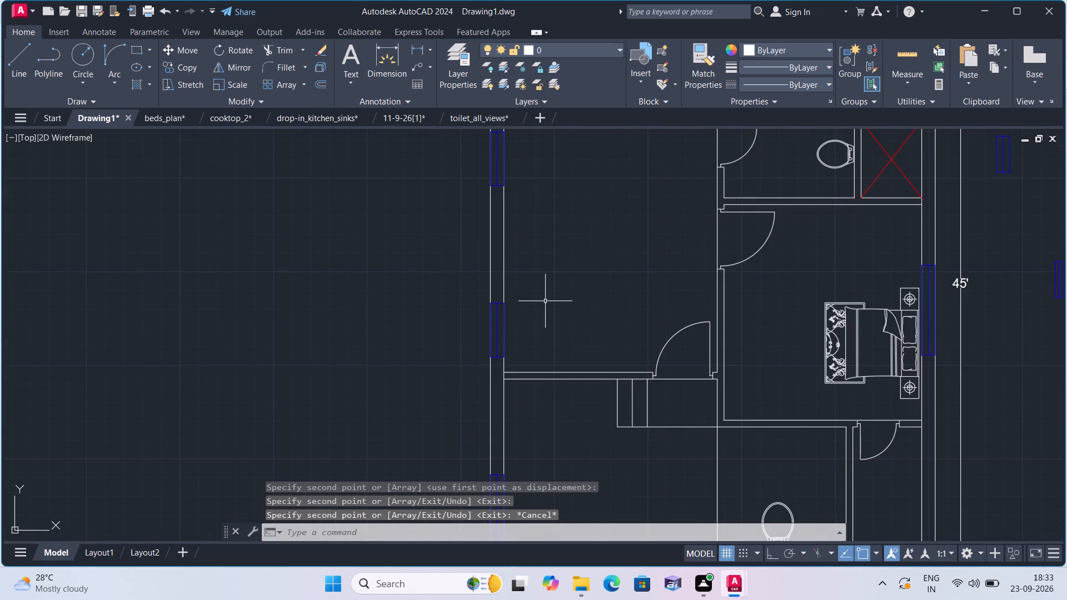
pyautogui.moveTo(541, 310); pyautogui.dragTo(288, 354, button='middle')
pyautogui.scroll(-2, 228, 336)
pyautogui.scroll(3, 601, 335)
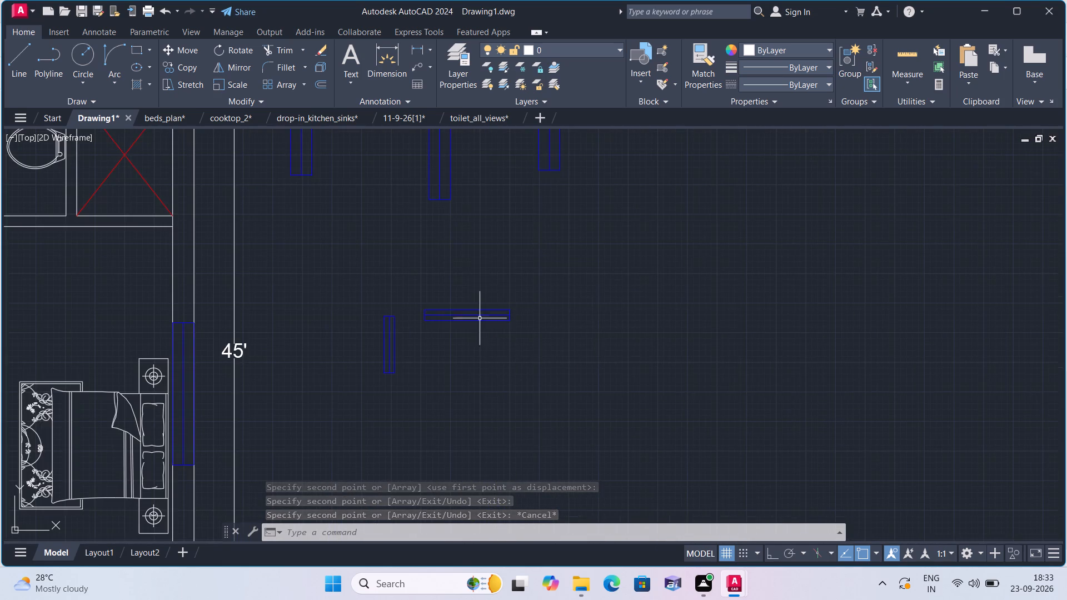
pyautogui.scroll(1, 400, 342)
pyautogui.moveTo(375, 332); pyautogui.dragTo(413, 471, button='middle')
pyautogui.middleClick(413, 471)
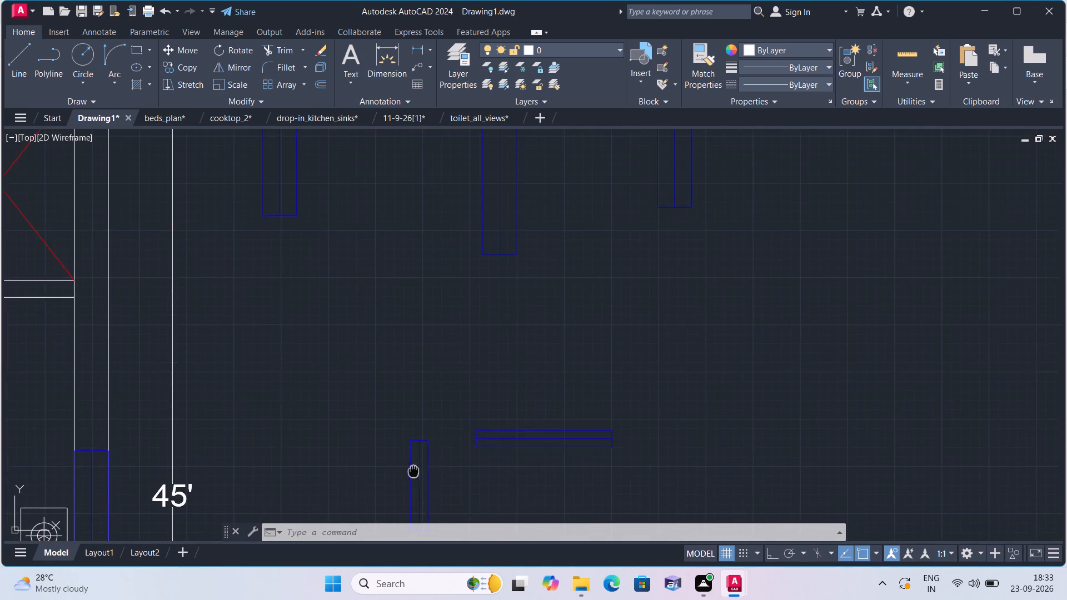
pyautogui.scroll(-1, 413, 471)
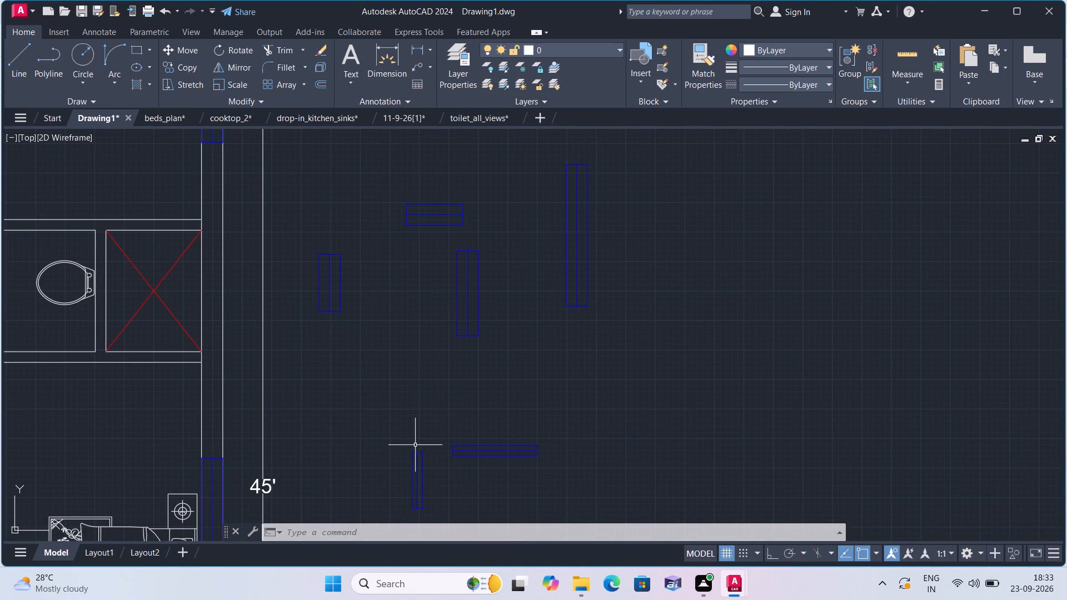
pyautogui.moveTo(415, 445); pyautogui.dragTo(408, 395, button='middle')
pyautogui.moveTo(437, 473); pyautogui.dragTo(426, 457)
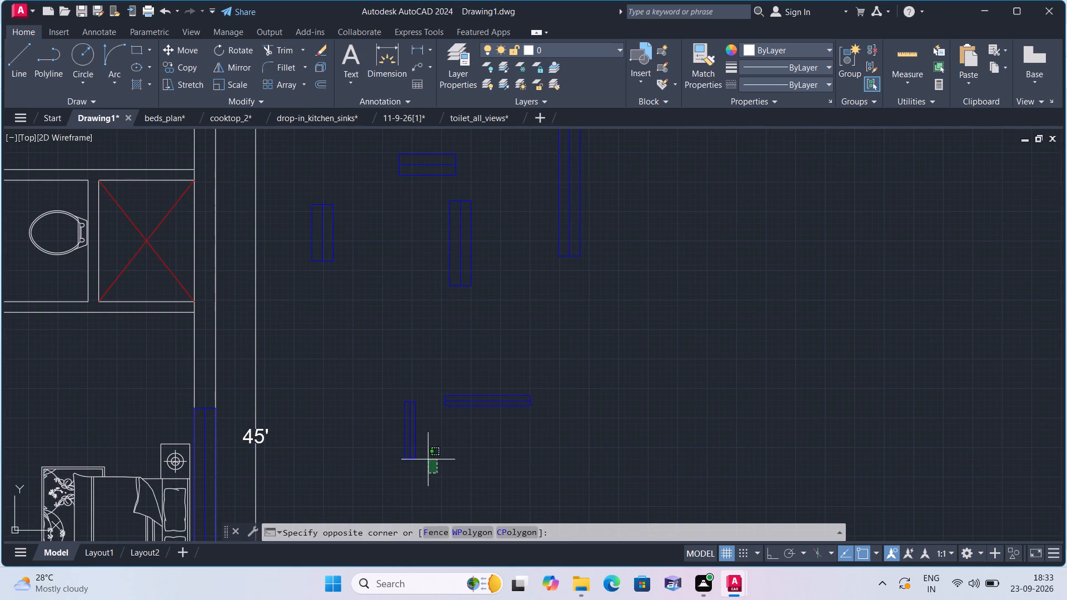
pyautogui.click(359, 363)
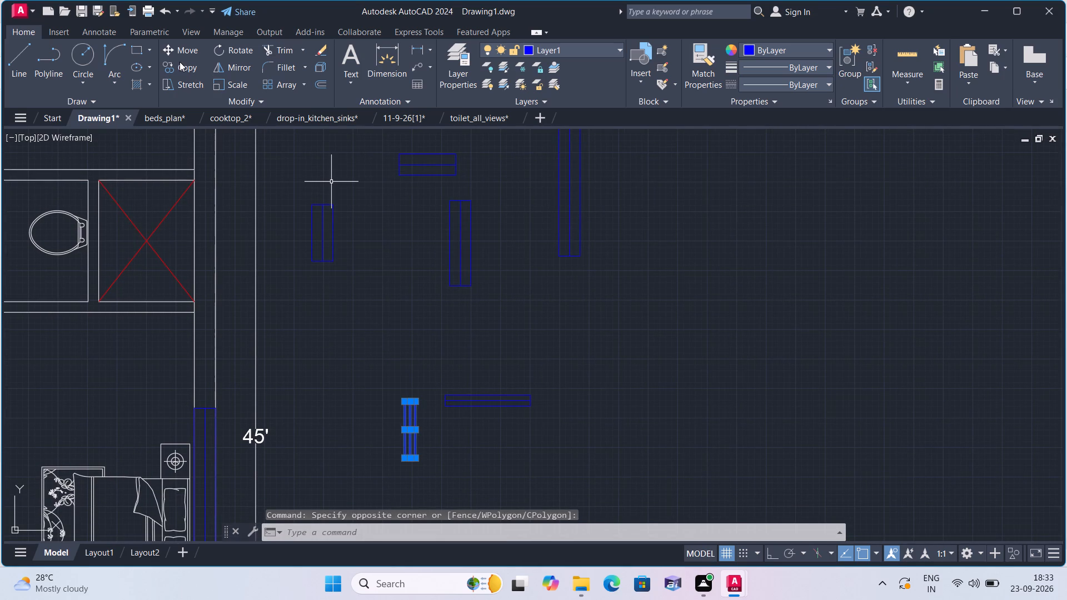
pyautogui.click(180, 66)
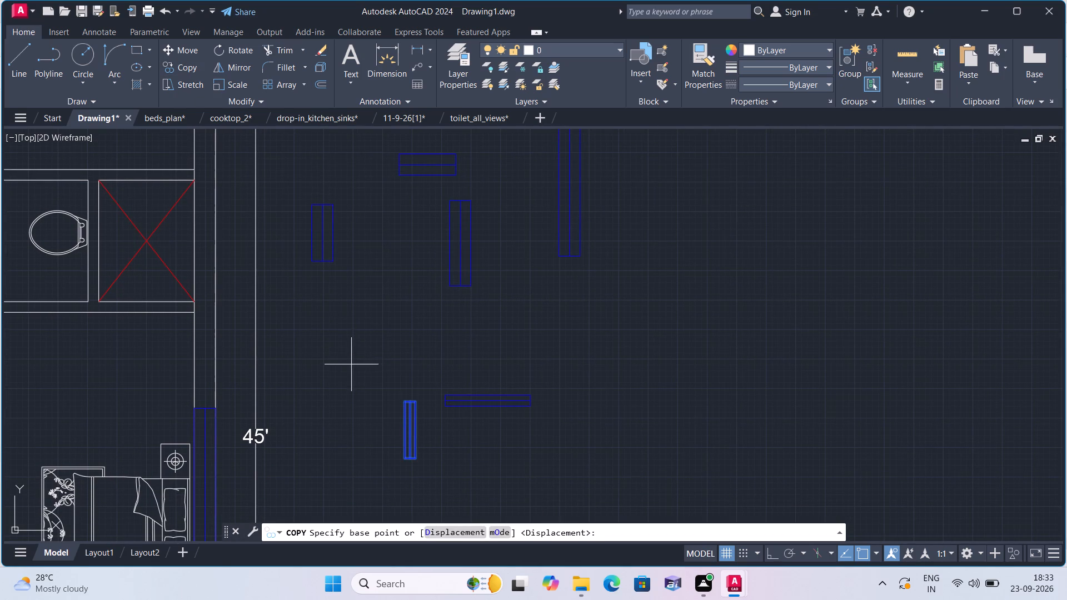
pyautogui.click(416, 430)
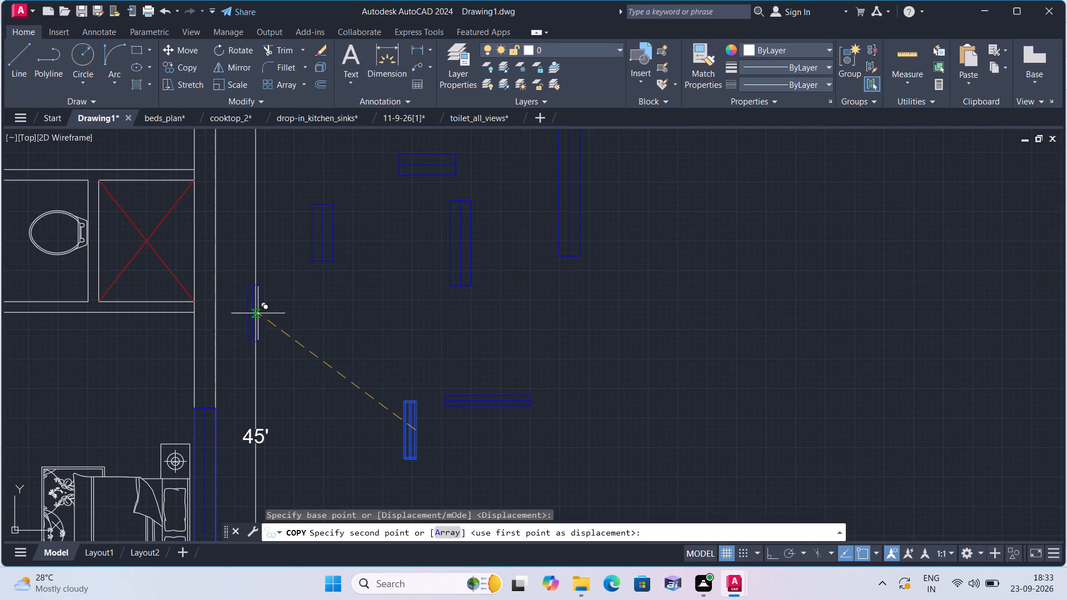
pyautogui.scroll(1, 93, 228)
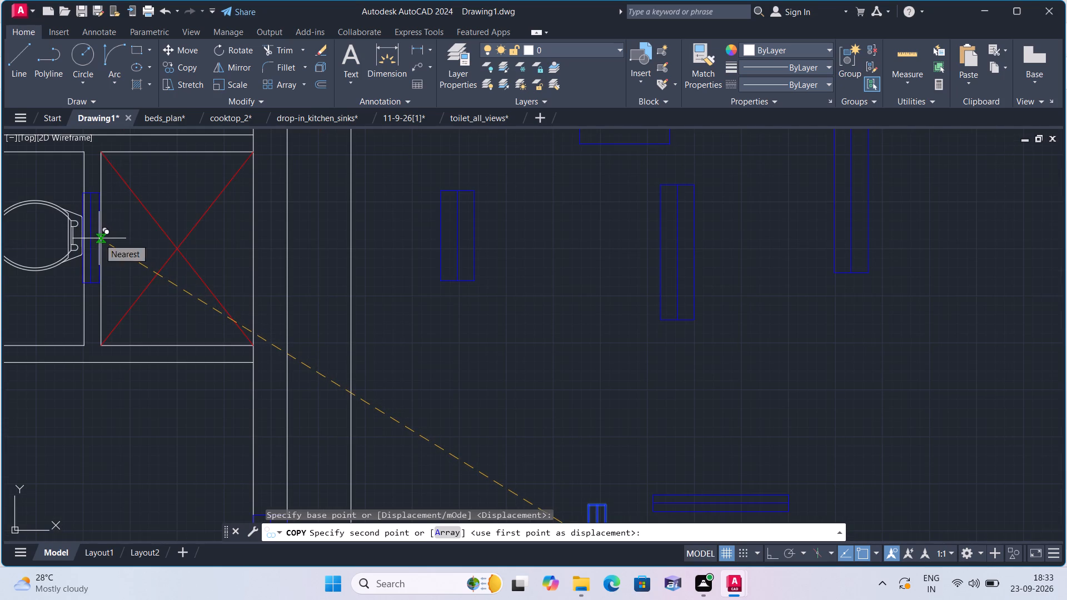
pyautogui.scroll(2, 99, 238)
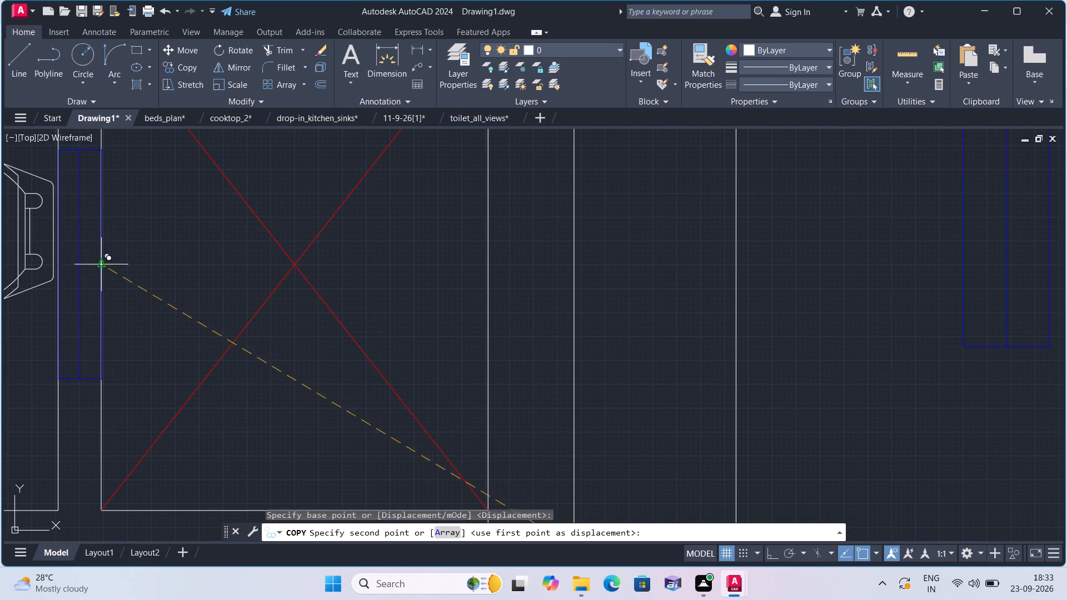
pyautogui.click(99, 266)
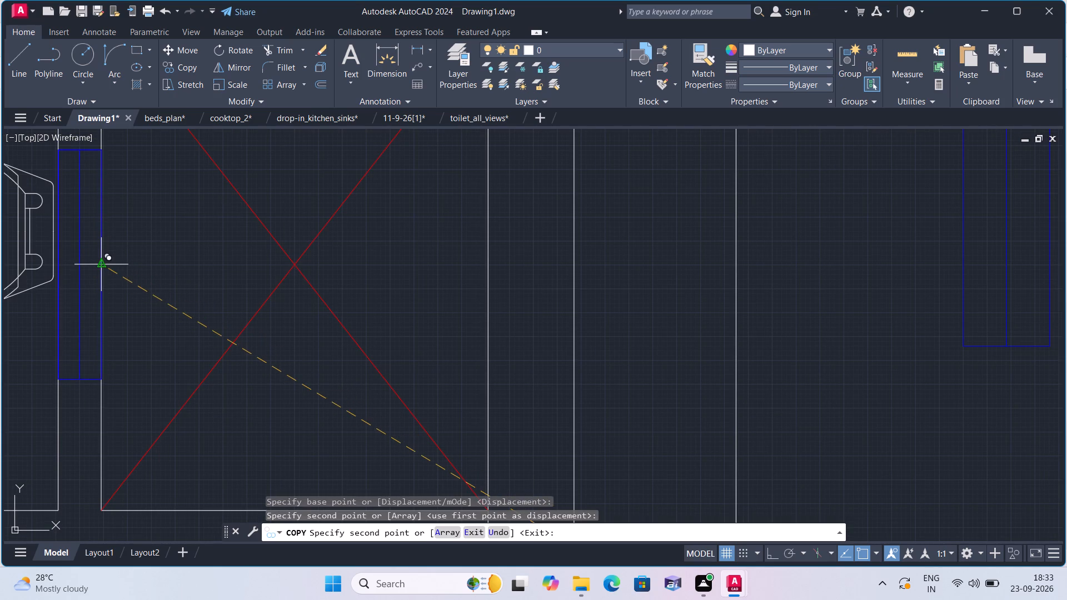
pyautogui.scroll(-1, 134, 287)
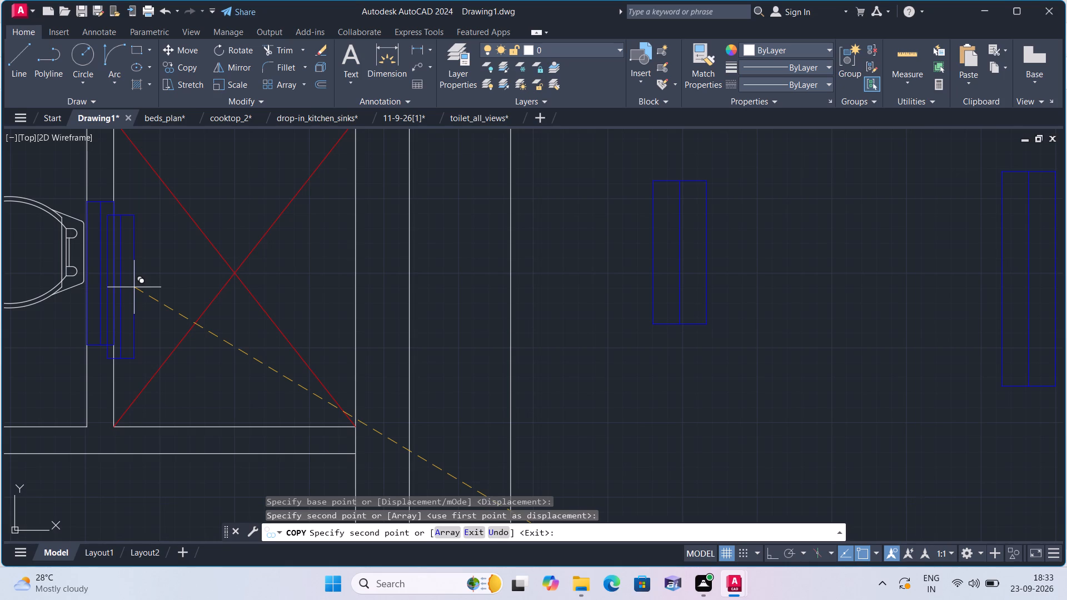
pyautogui.press('Escape')
# Copy the thin horizontal window symbol from beside the plan onto the partition directly below the red-crossed shaft.
pyautogui.scroll(-1, 133, 280)
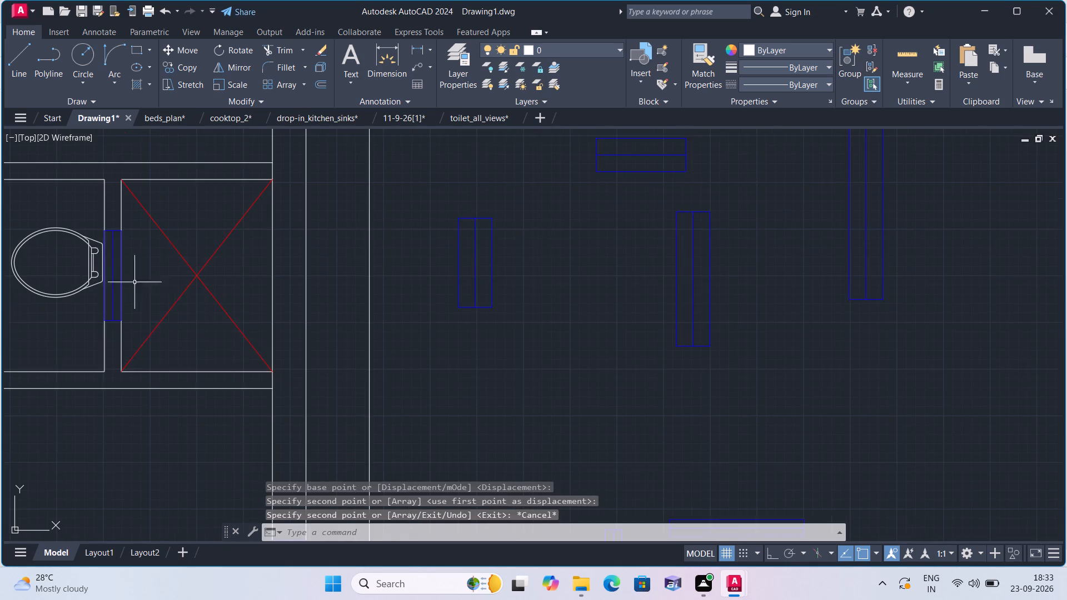
pyautogui.scroll(-1, 421, 431)
pyautogui.moveTo(480, 412); pyautogui.dragTo(442, 330, button='middle')
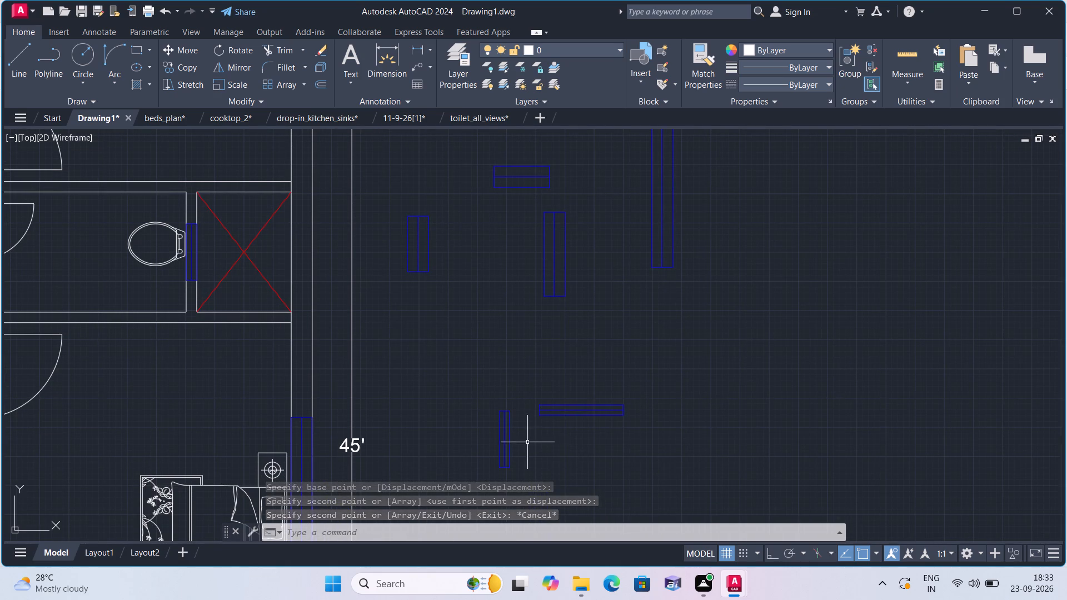
pyautogui.click(634, 441)
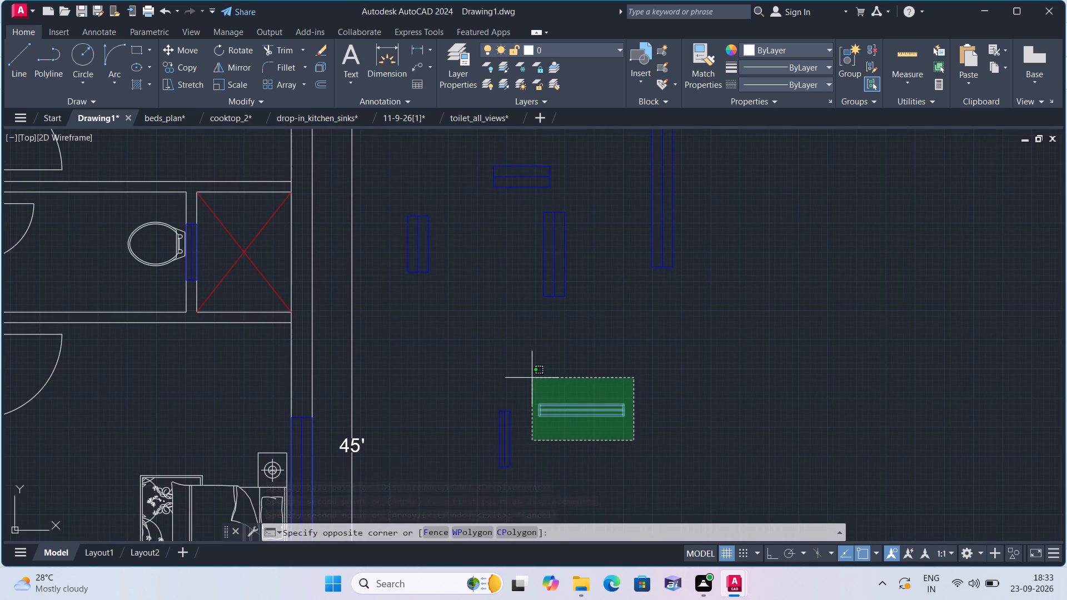
pyautogui.click(527, 374)
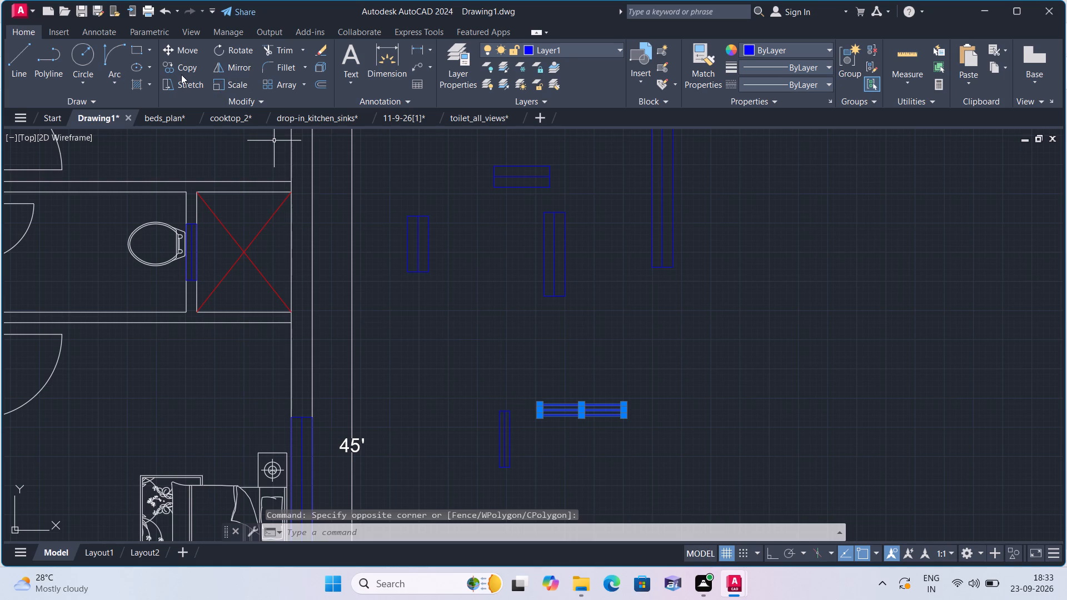
pyautogui.click(182, 68)
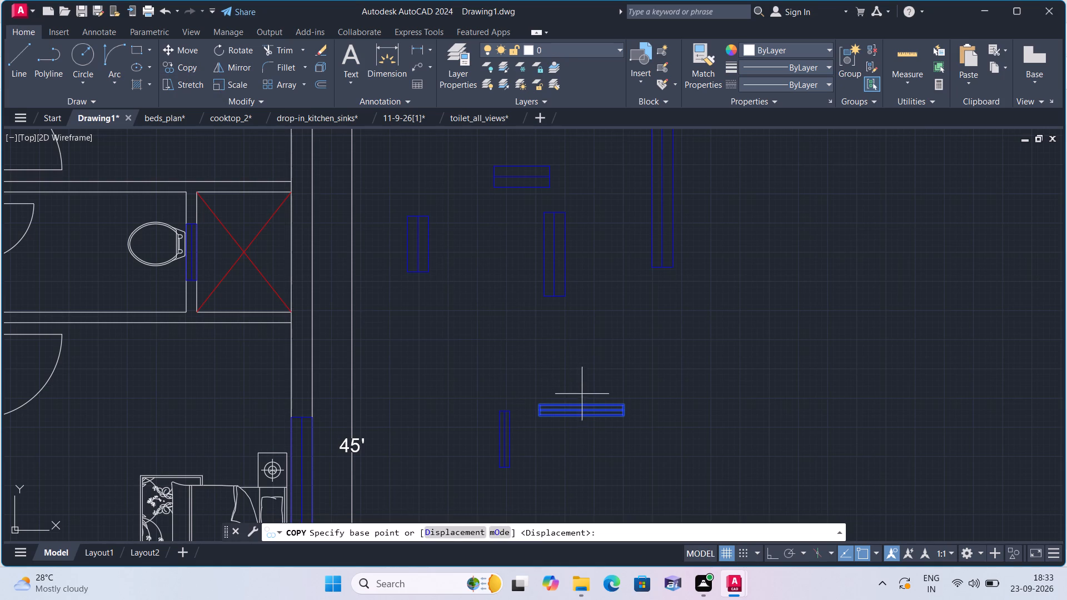
pyautogui.click(584, 404)
pyautogui.scroll(2, 192, 267)
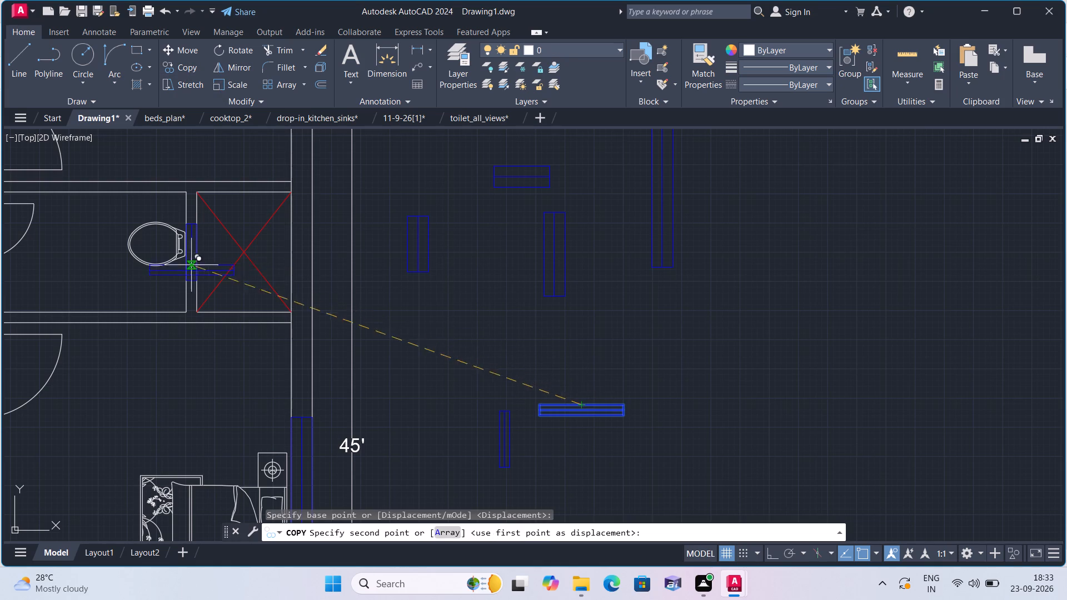
pyautogui.scroll(1, 353, 376)
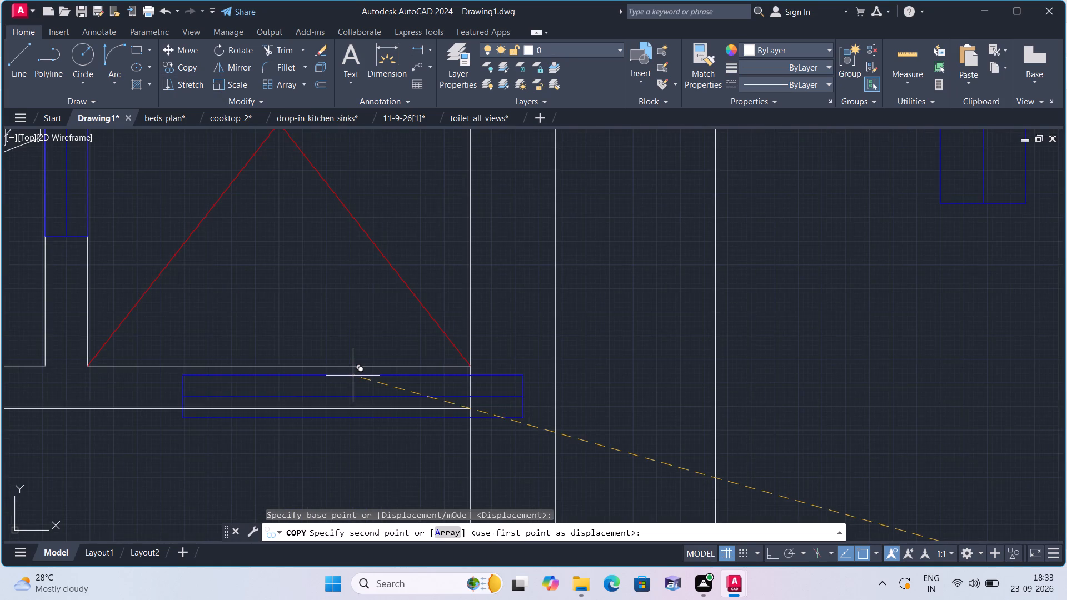
pyautogui.scroll(1, 353, 376)
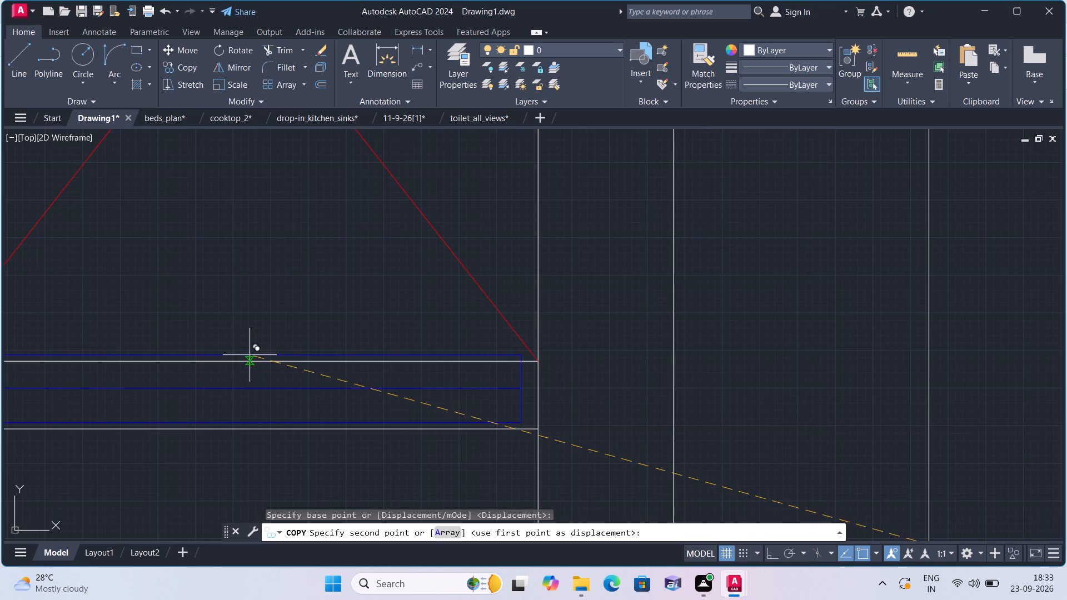
pyautogui.moveTo(250, 355); pyautogui.dragTo(282, 352, button='middle')
pyautogui.scroll(-2, 290, 349)
pyautogui.scroll(1, 286, 358)
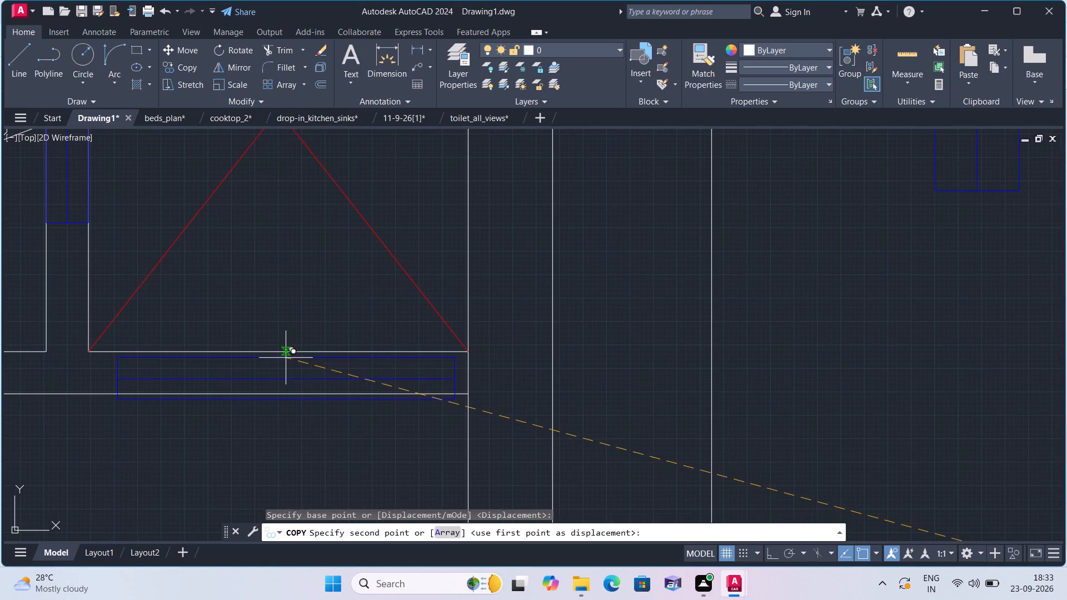
pyautogui.scroll(3, 292, 354)
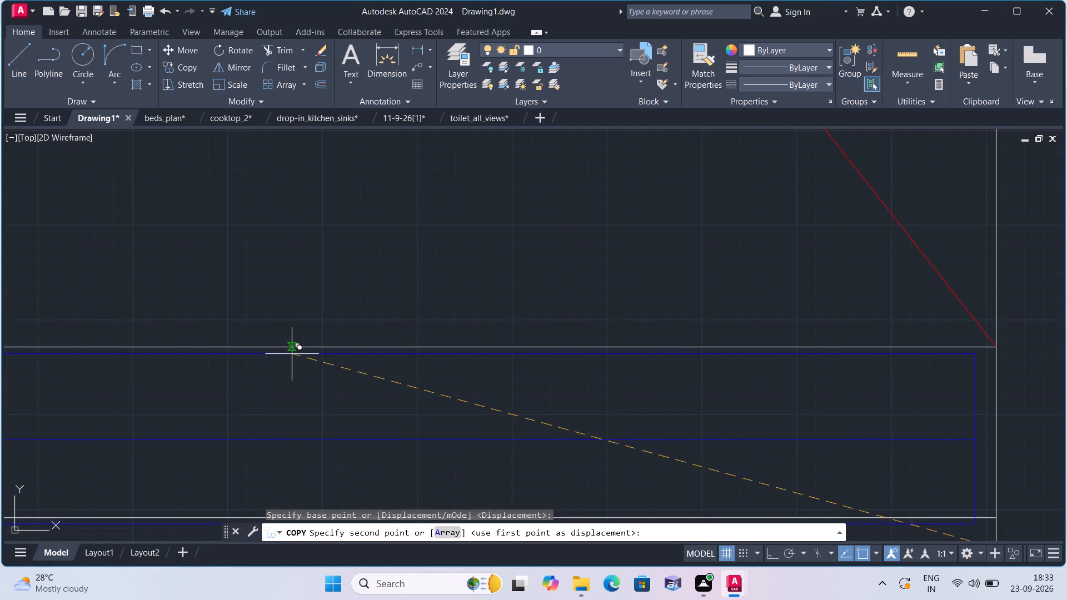
pyautogui.click(292, 347)
# Place a second copy of the thin horizontal window on the partition directly above the red-crossed shaft.
pyautogui.scroll(-1, 293, 331)
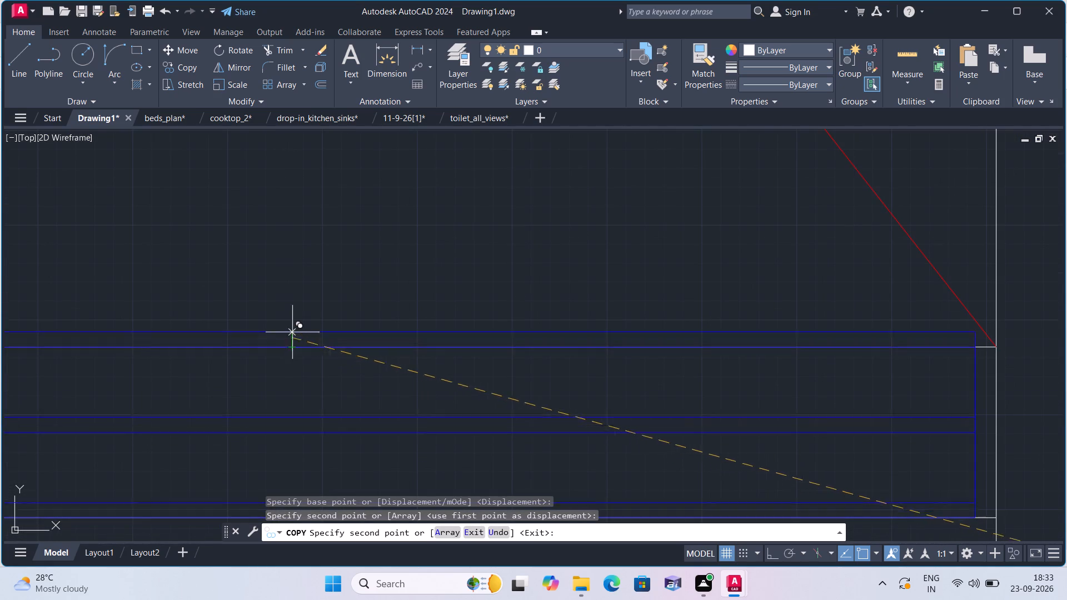
pyautogui.scroll(-2, 295, 316)
pyautogui.moveTo(308, 278); pyautogui.dragTo(428, 525, button='middle')
pyautogui.moveTo(397, 228); pyautogui.dragTo(443, 326, button='middle')
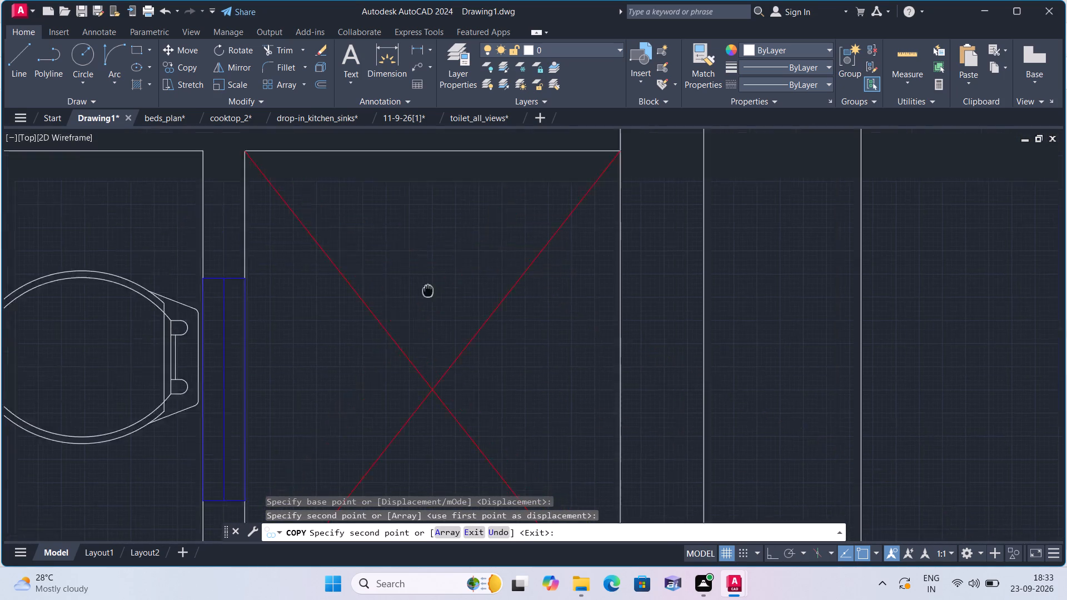
pyautogui.moveTo(443, 326); pyautogui.dragTo(485, 524, button='middle')
pyautogui.scroll(2, 529, 327)
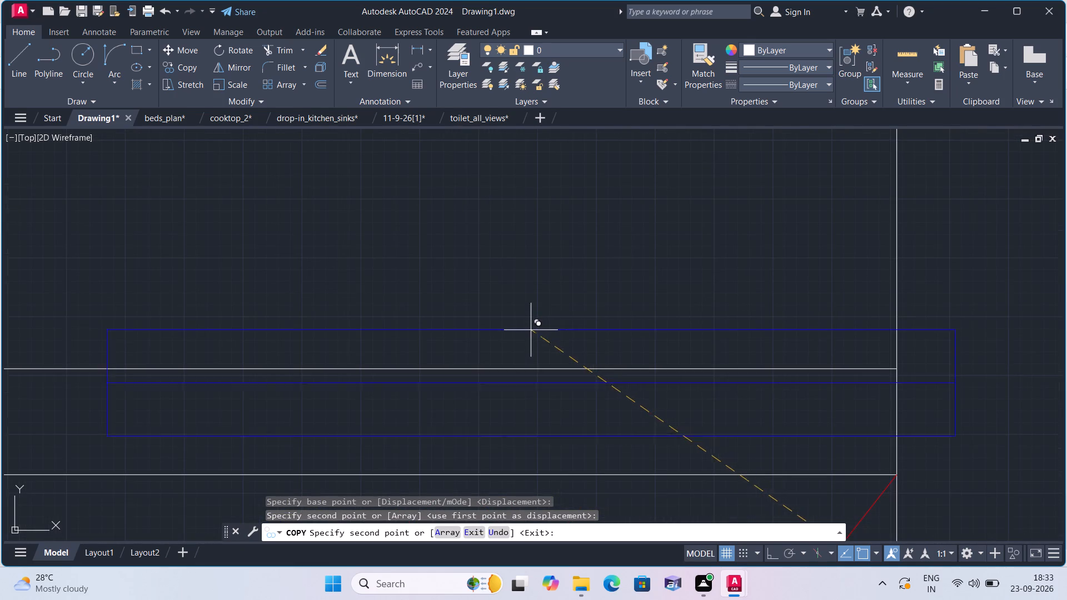
pyautogui.moveTo(522, 360); pyautogui.dragTo(465, 208, button='middle')
pyautogui.scroll(-2, 455, 207)
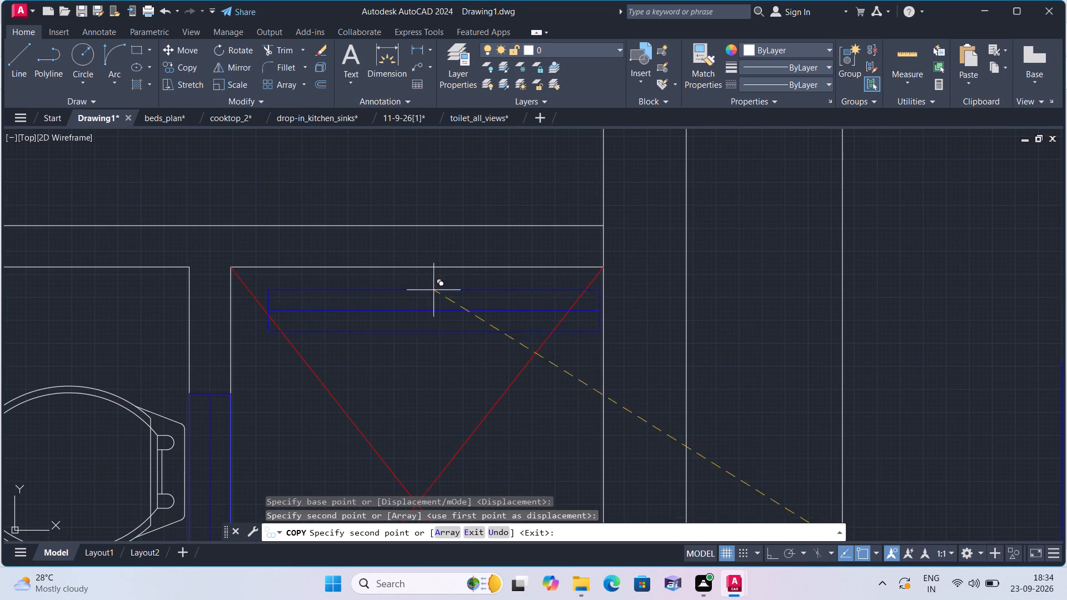
pyautogui.moveTo(387, 317); pyautogui.dragTo(427, 161, button='middle')
pyautogui.scroll(-1, 420, 146)
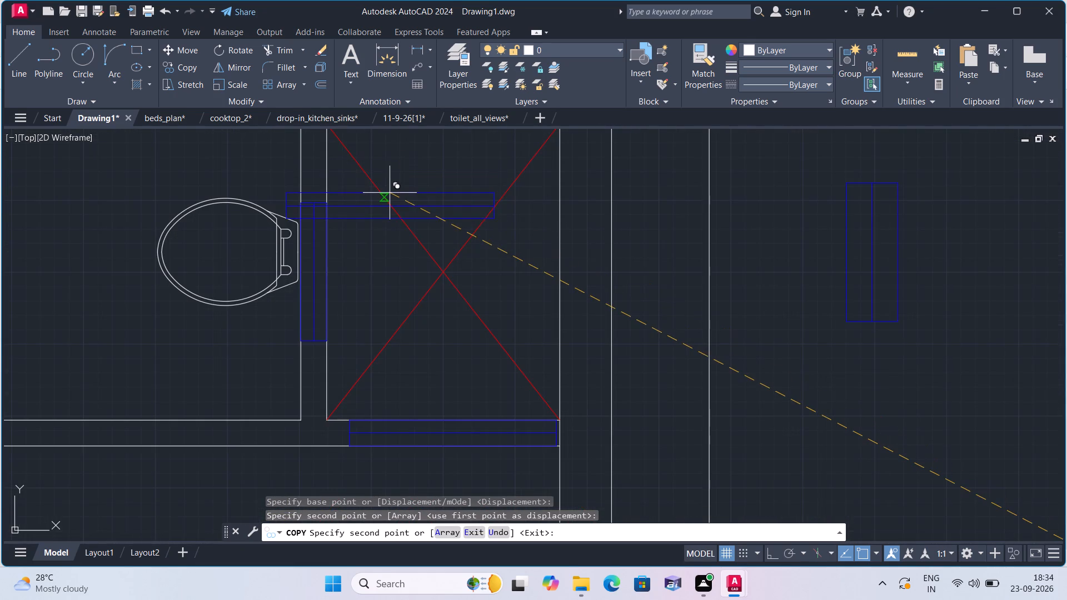
pyautogui.moveTo(390, 193); pyautogui.dragTo(432, 358, button='middle')
pyautogui.scroll(2, 455, 285)
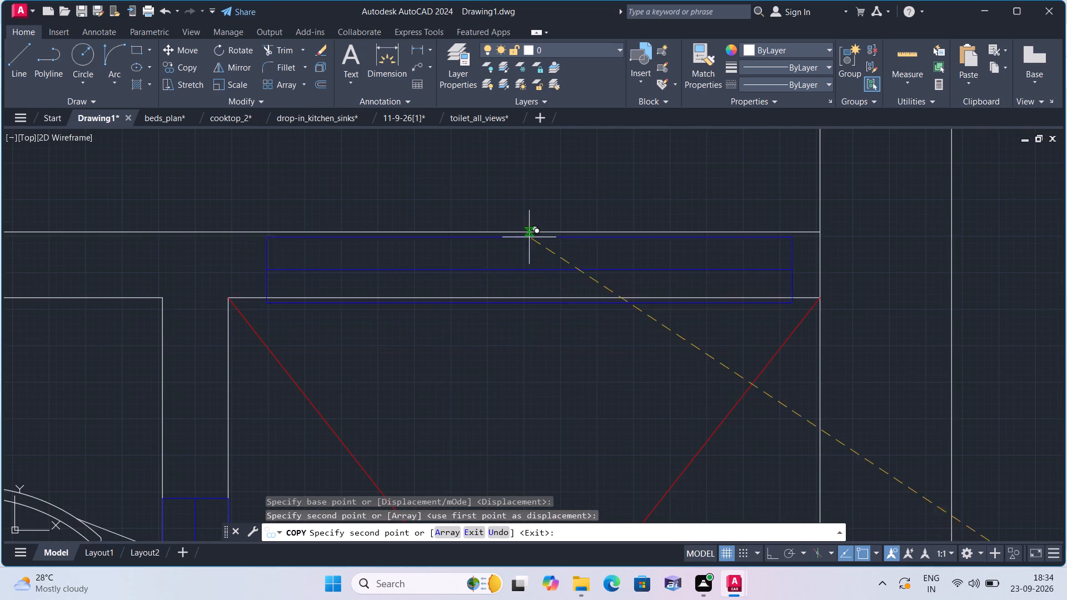
pyautogui.scroll(1, 547, 235)
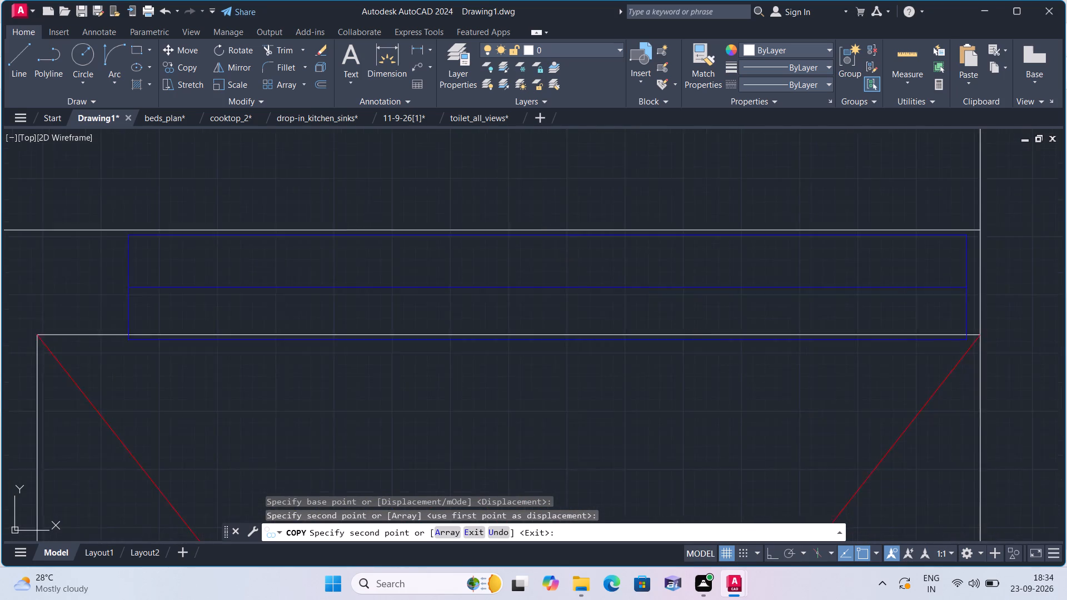
pyautogui.scroll(1, 547, 235)
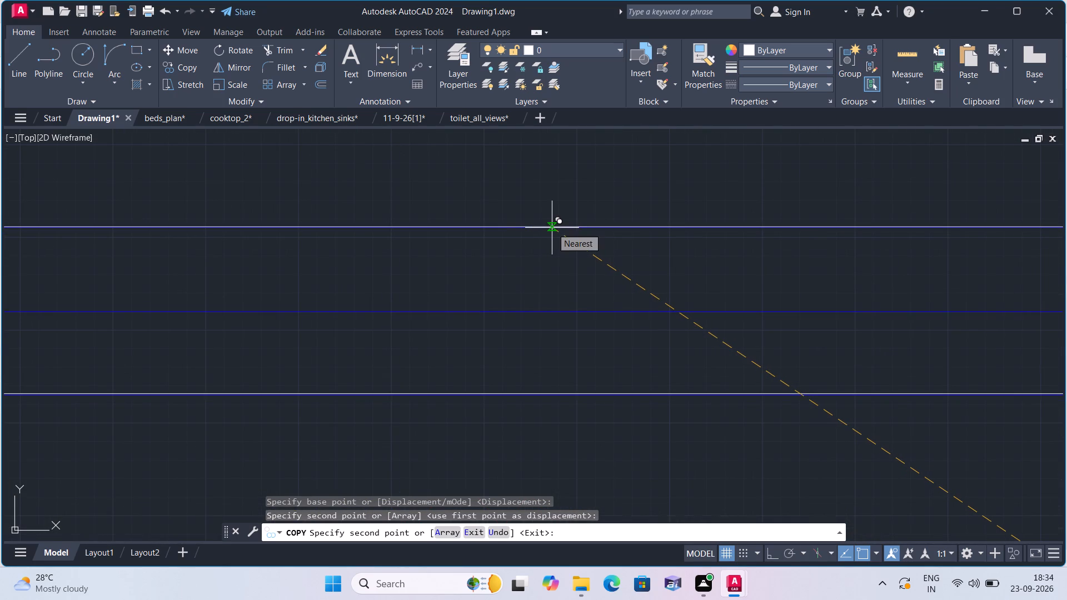
pyautogui.click(552, 228)
pyautogui.scroll(-3, 473, 251)
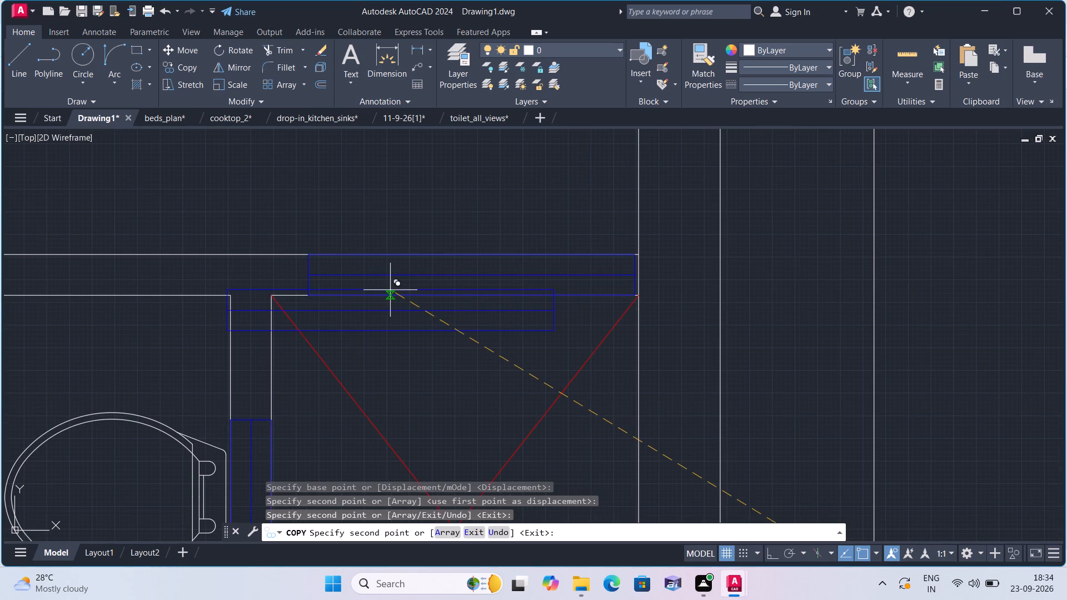
pyautogui.press('Escape')
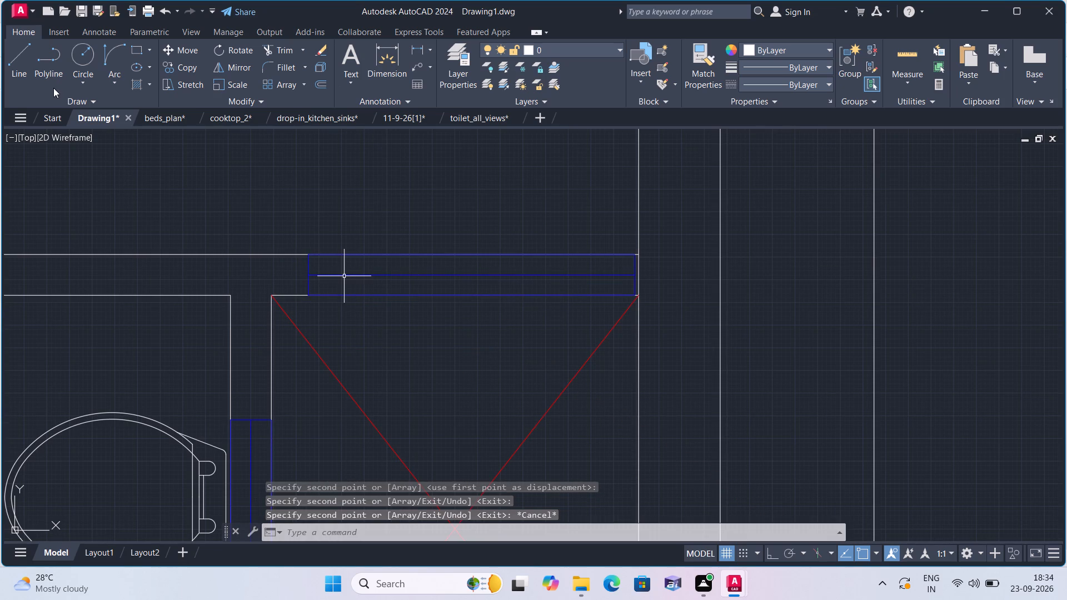
# Move the short vertical window symbol onto the outer wall of the small room beside the lower toilet, just above its bottom wall.
pyautogui.scroll(-3, 258, 154)
pyautogui.scroll(-1, 360, 228)
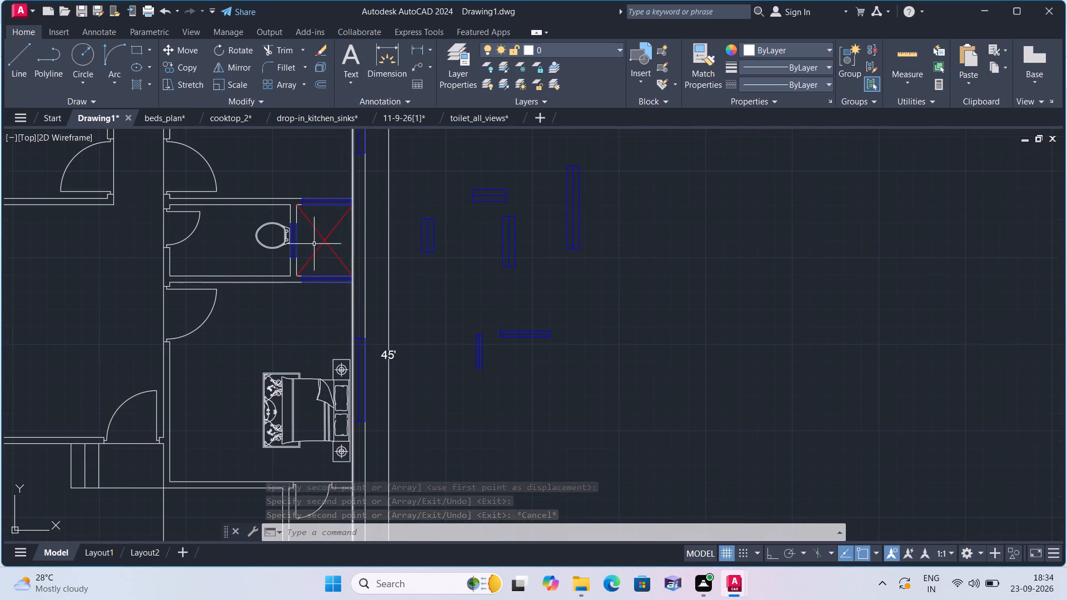
pyautogui.scroll(-1, 282, 265)
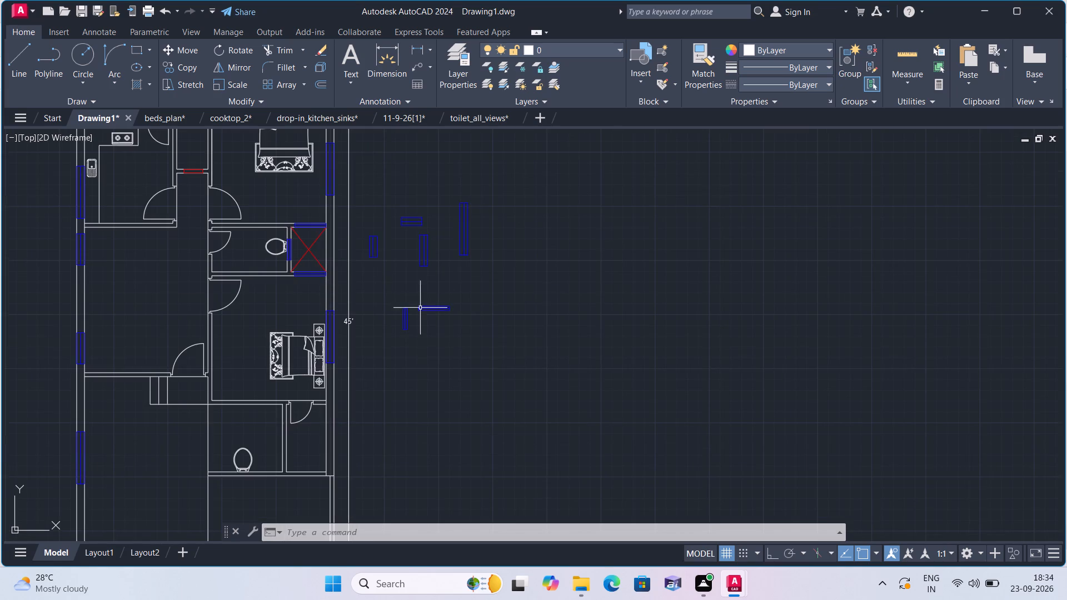
pyautogui.scroll(2, 410, 248)
pyautogui.click(355, 282)
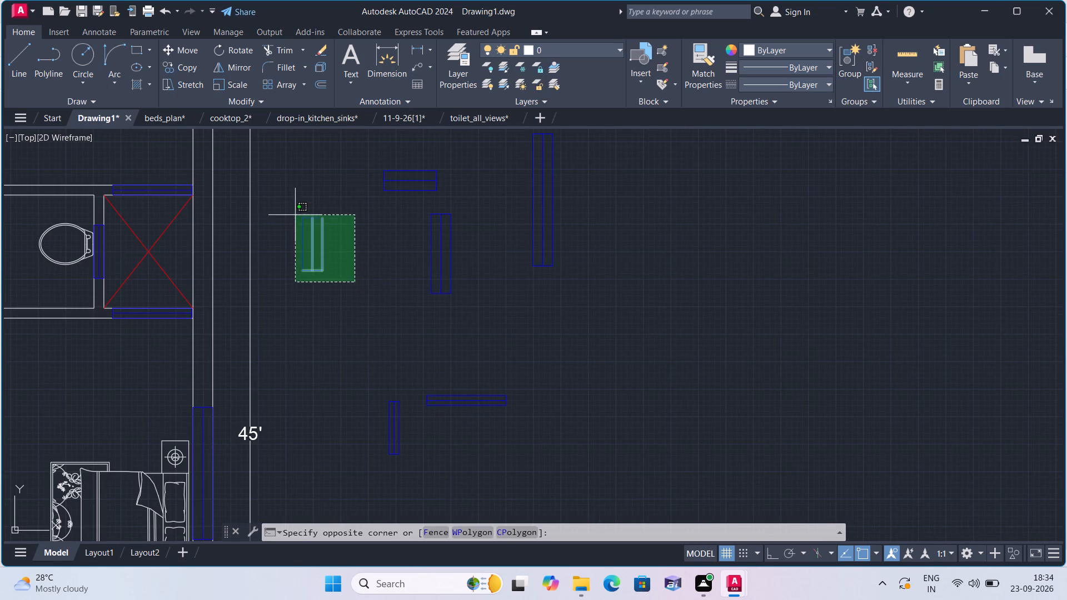
pyautogui.click(282, 192)
pyautogui.click(176, 49)
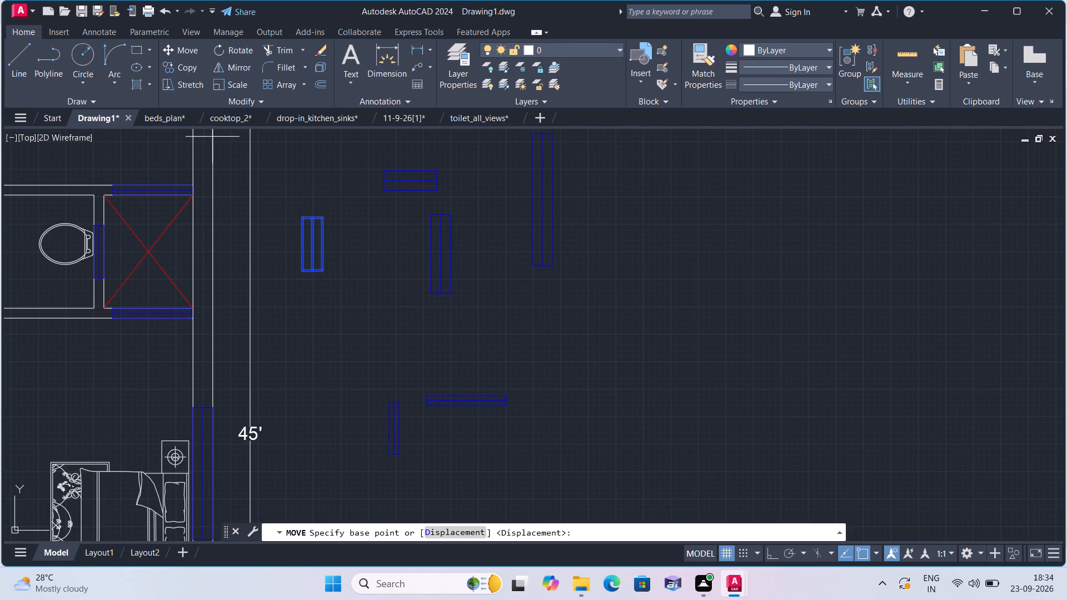
pyautogui.click(301, 243)
pyautogui.scroll(-1, 301, 243)
pyautogui.moveTo(278, 363); pyautogui.dragTo(330, 249, button='middle')
pyautogui.scroll(-1, 324, 261)
pyautogui.scroll(3, 298, 395)
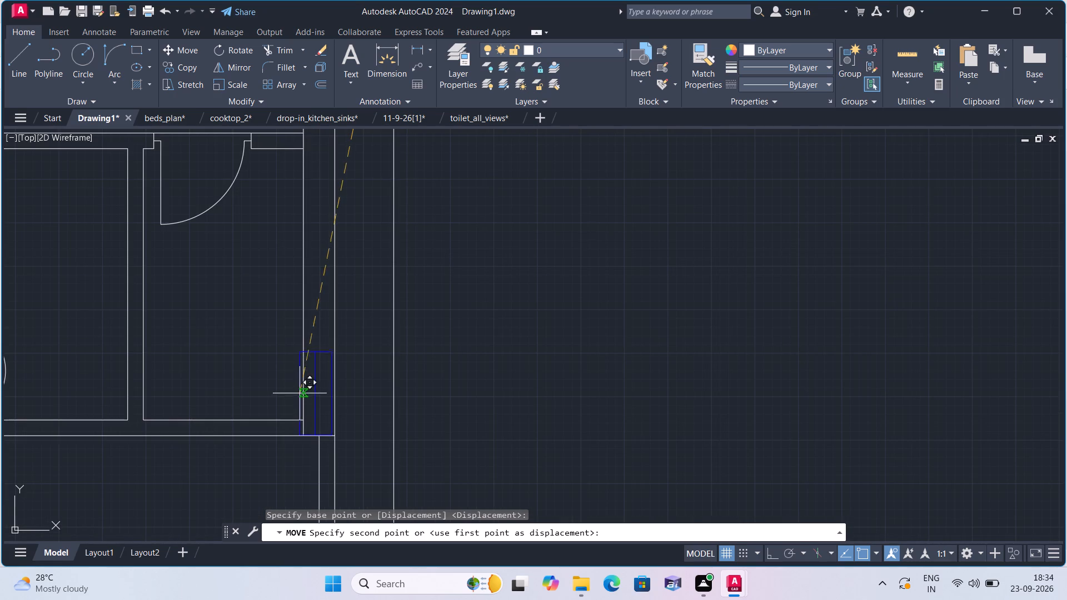
pyautogui.click(303, 354)
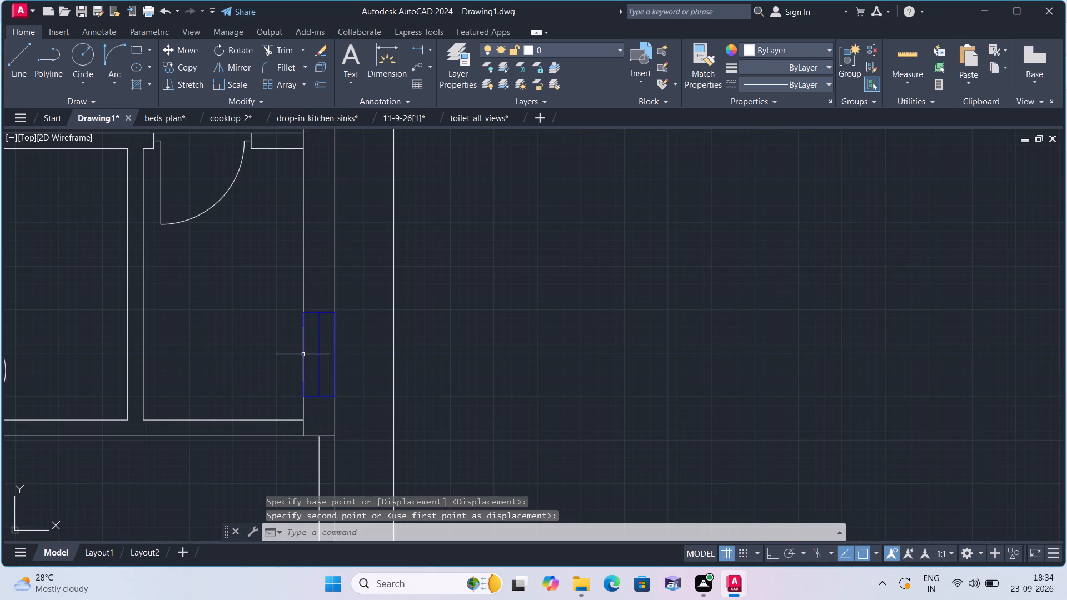
pyautogui.scroll(3, 336, 309)
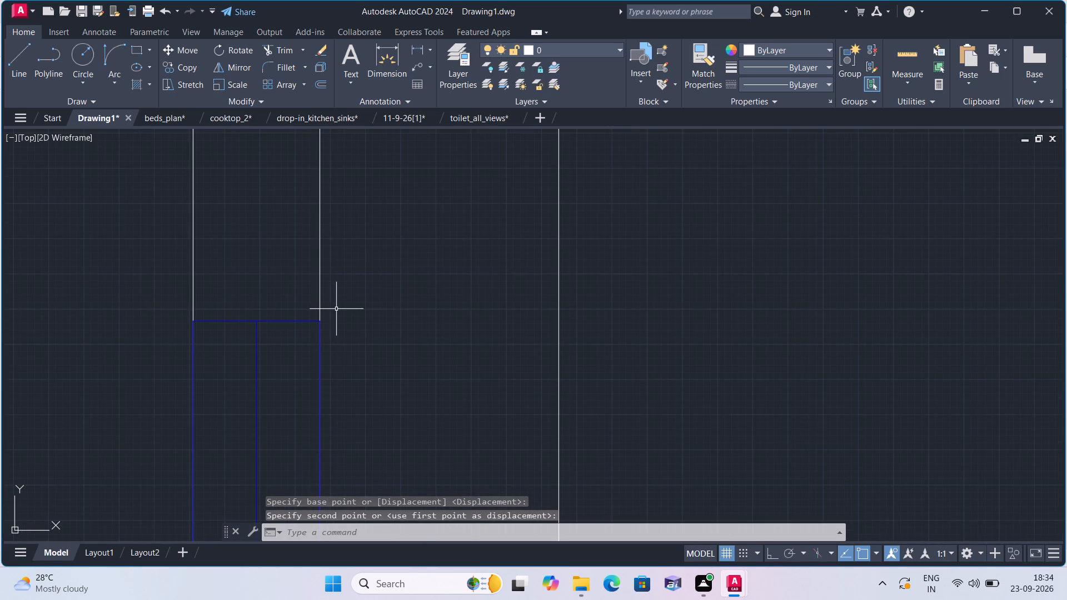
# Move the short horizontal window symbol onto the top wall of the narrow room between the kitchen and the upper bedroom.
pyautogui.scroll(-8, 336, 309)
pyautogui.scroll(3, 358, 184)
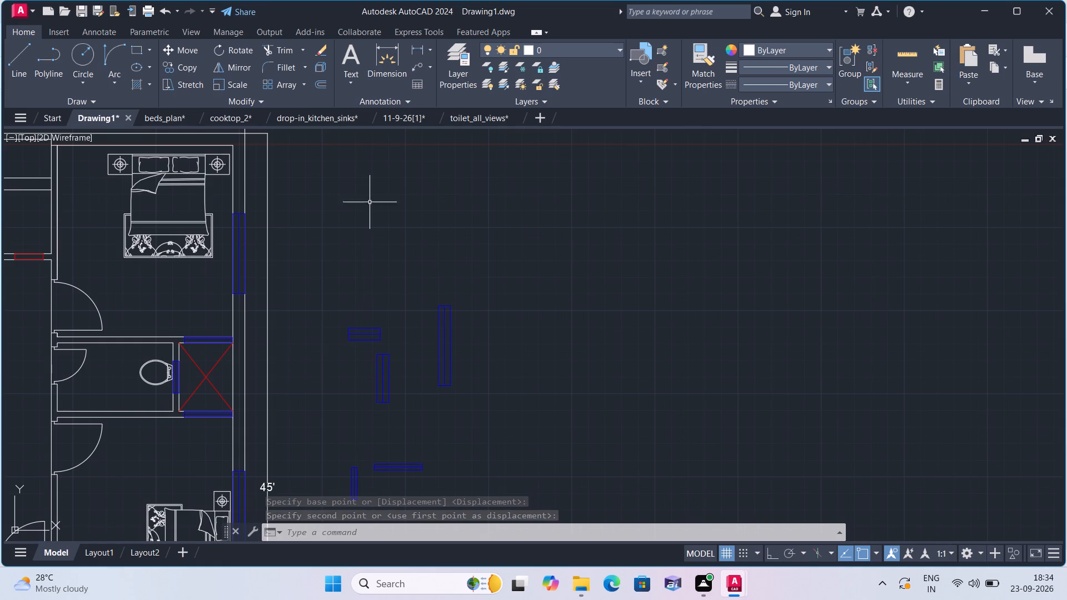
pyautogui.scroll(3, 387, 352)
pyautogui.click(396, 326)
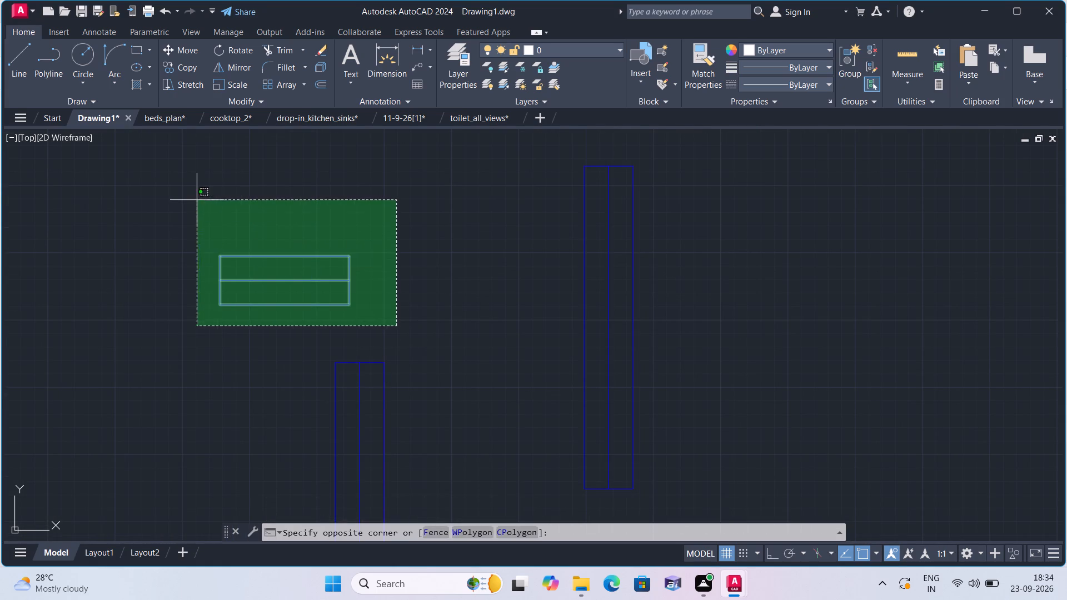
pyautogui.click(197, 200)
pyautogui.click(182, 51)
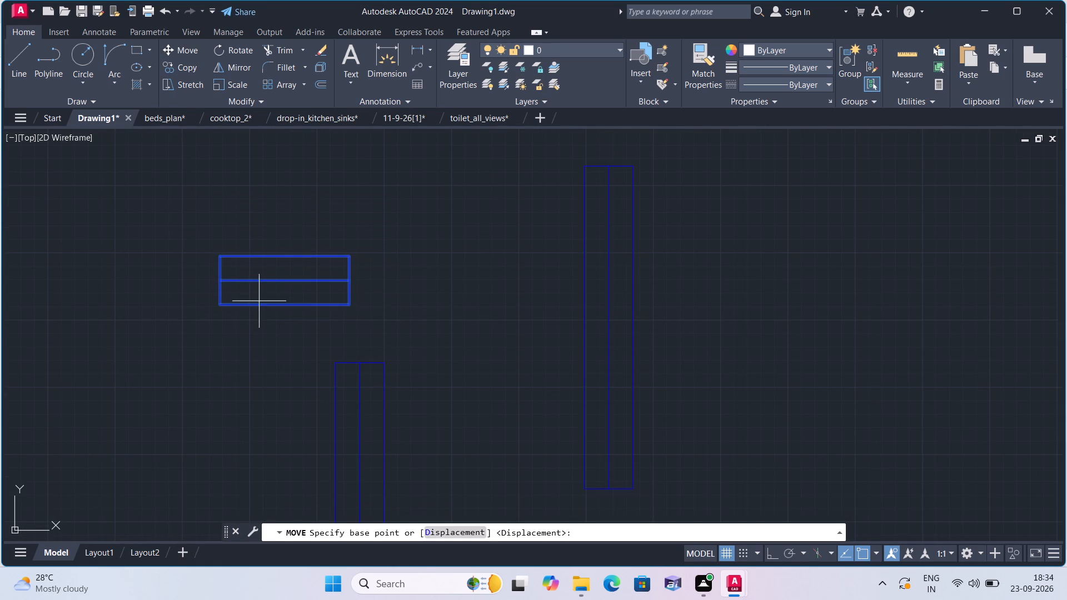
pyautogui.click(286, 303)
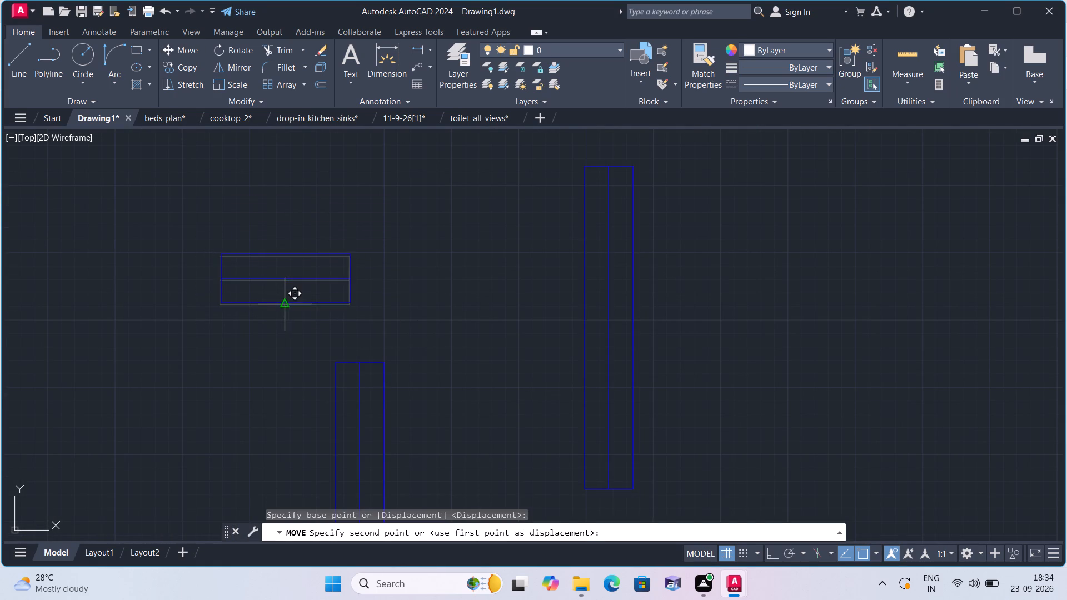
pyautogui.scroll(-2, 247, 304)
pyautogui.moveTo(246, 330); pyautogui.dragTo(356, 424, button='middle')
pyautogui.scroll(-1, 440, 456)
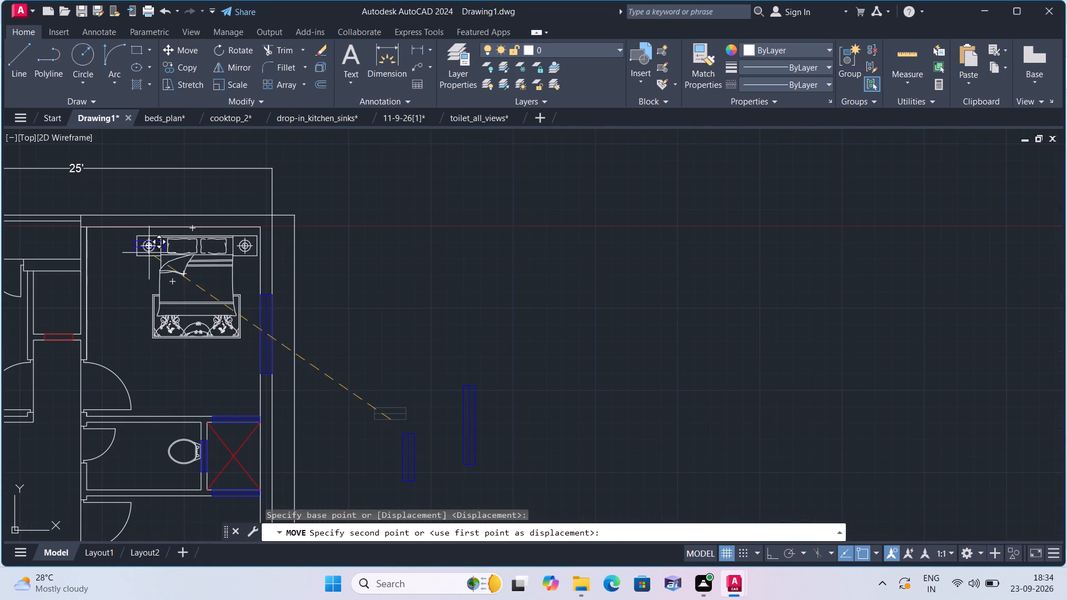
pyautogui.moveTo(69, 237); pyautogui.dragTo(133, 284, button='middle')
pyautogui.scroll(2, 98, 298)
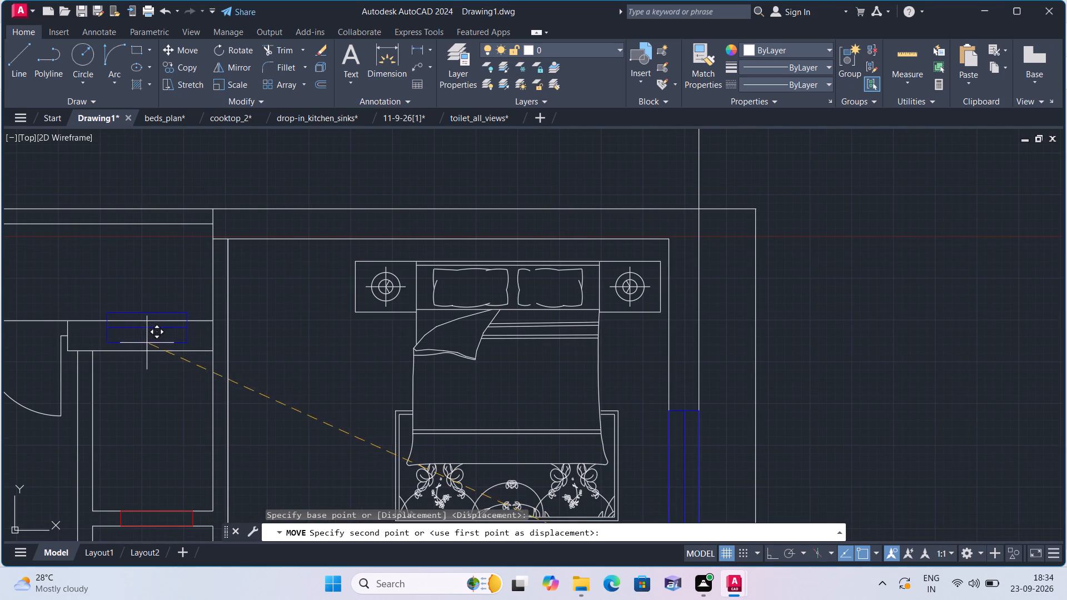
pyautogui.click(152, 349)
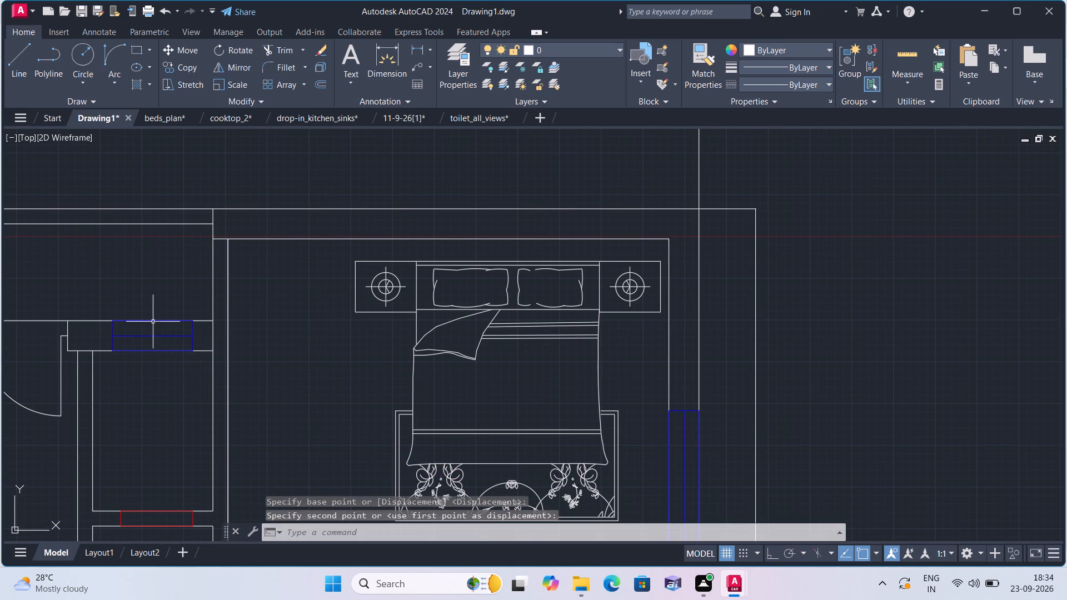
pyautogui.scroll(-1, 163, 292)
pyautogui.scroll(-2, 243, 301)
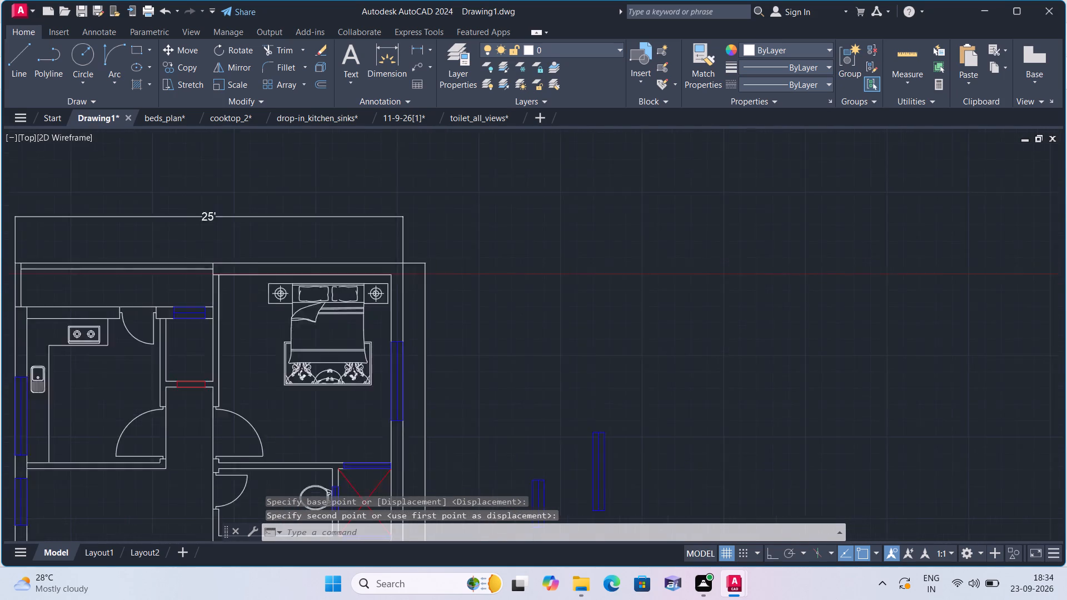
# Delete all the leftover blue window symbols lying beside the floor plan.
pyautogui.scroll(-1, 189, 353)
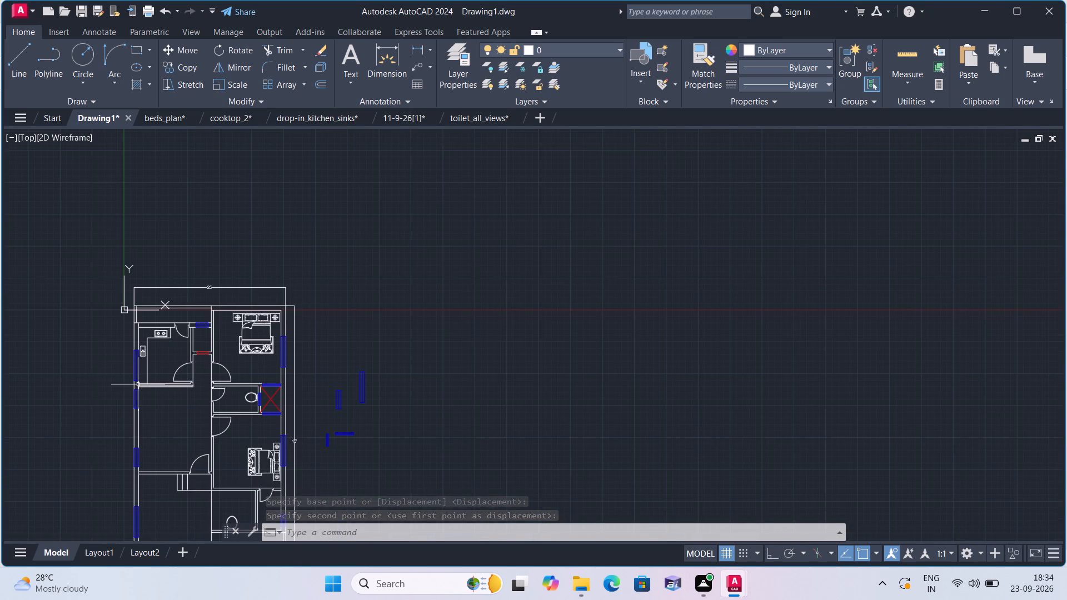
pyautogui.moveTo(138, 384); pyautogui.dragTo(174, 323, button='middle')
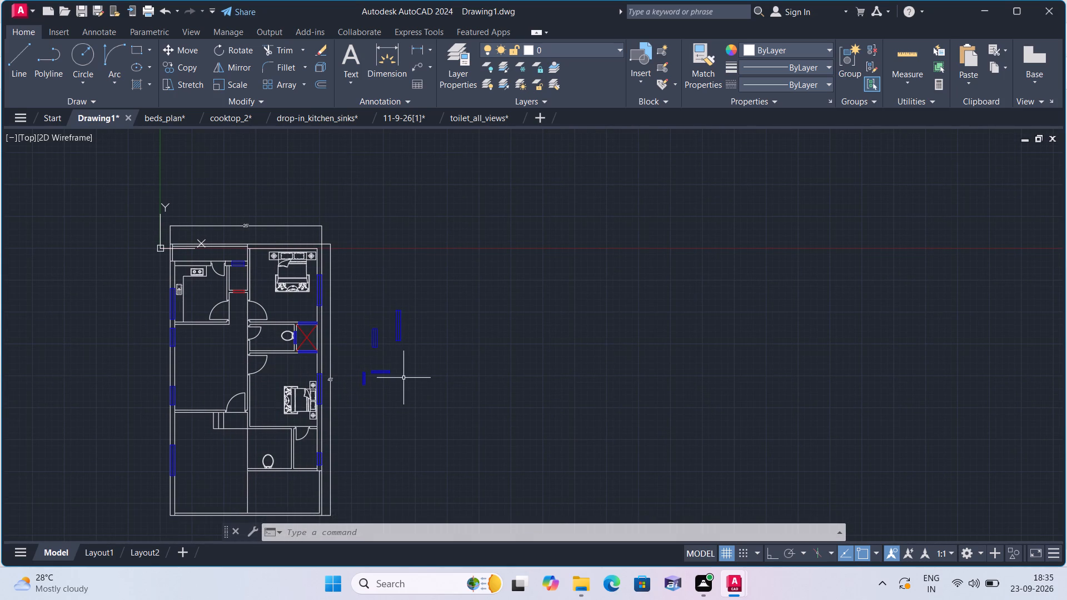
pyautogui.scroll(2, 403, 378)
pyautogui.click(429, 399)
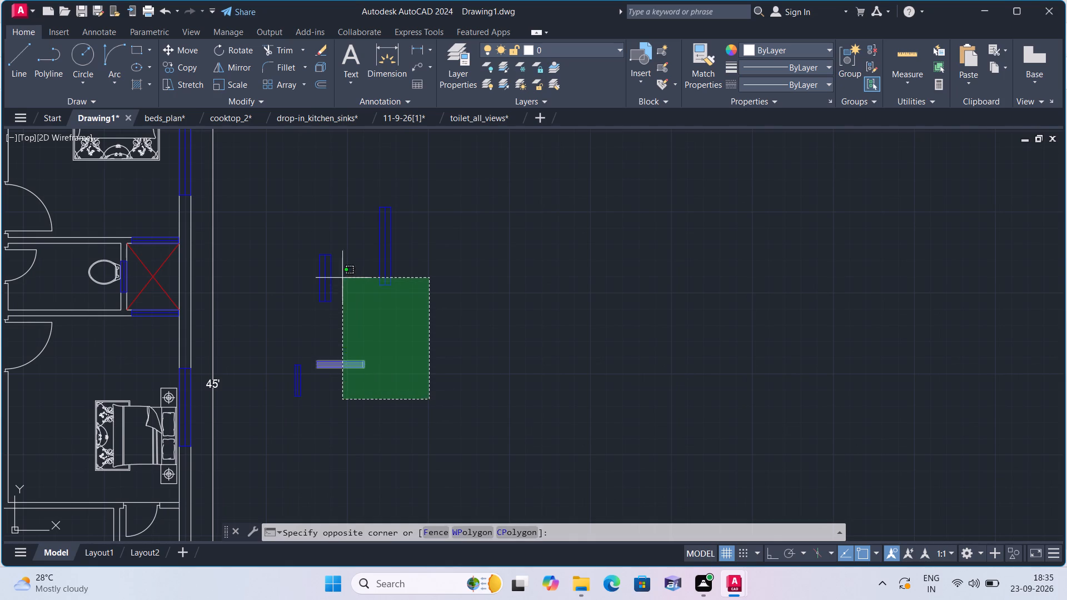
pyautogui.click(285, 192)
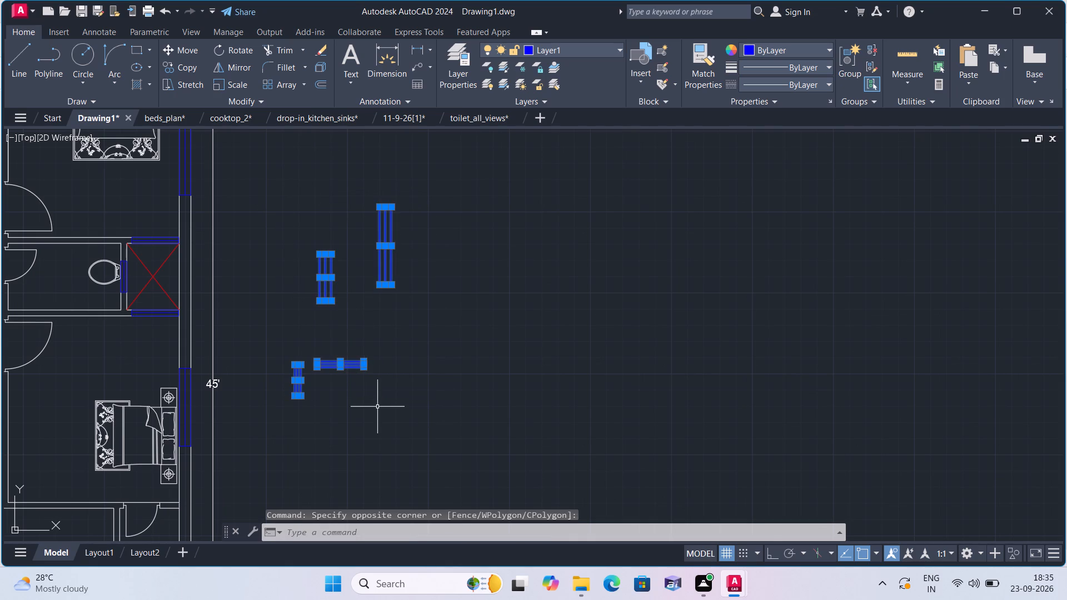
pyautogui.press('Delete')
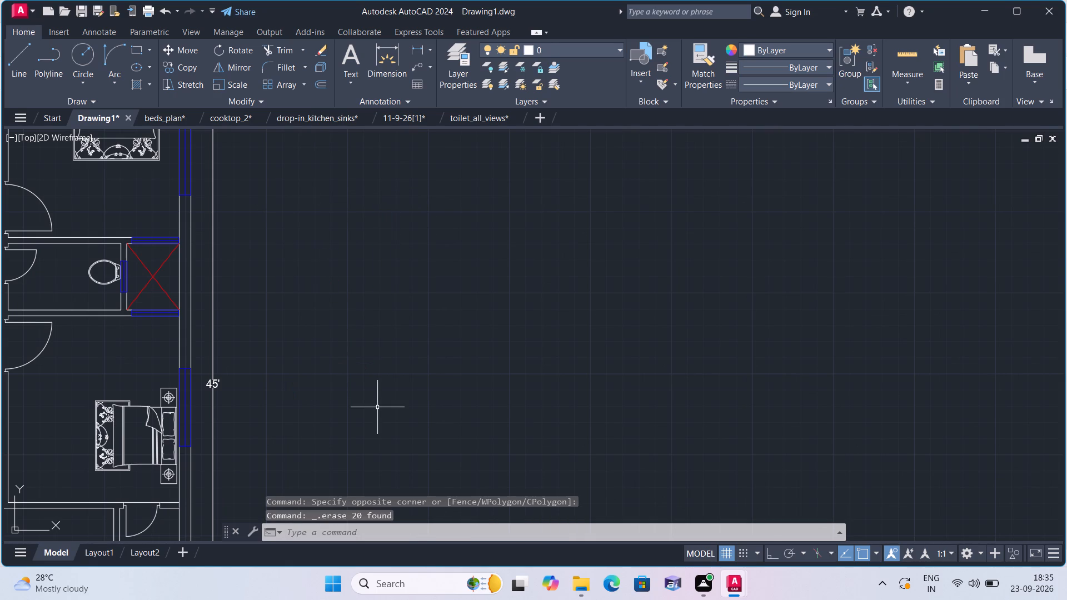
# Hatch the upper bedroom's top and outer wall and its partition toward the kitchen side with a solid fill in colour 8.
pyautogui.scroll(-1, 380, 401)
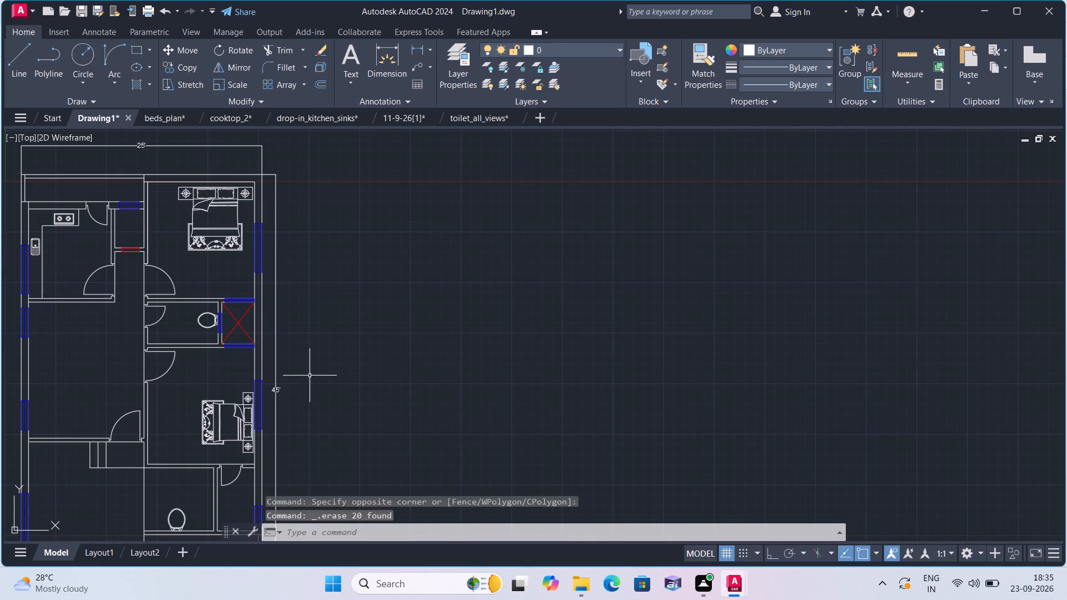
pyautogui.scroll(-1, 118, 334)
pyautogui.moveTo(118, 334); pyautogui.dragTo(250, 383, button='middle')
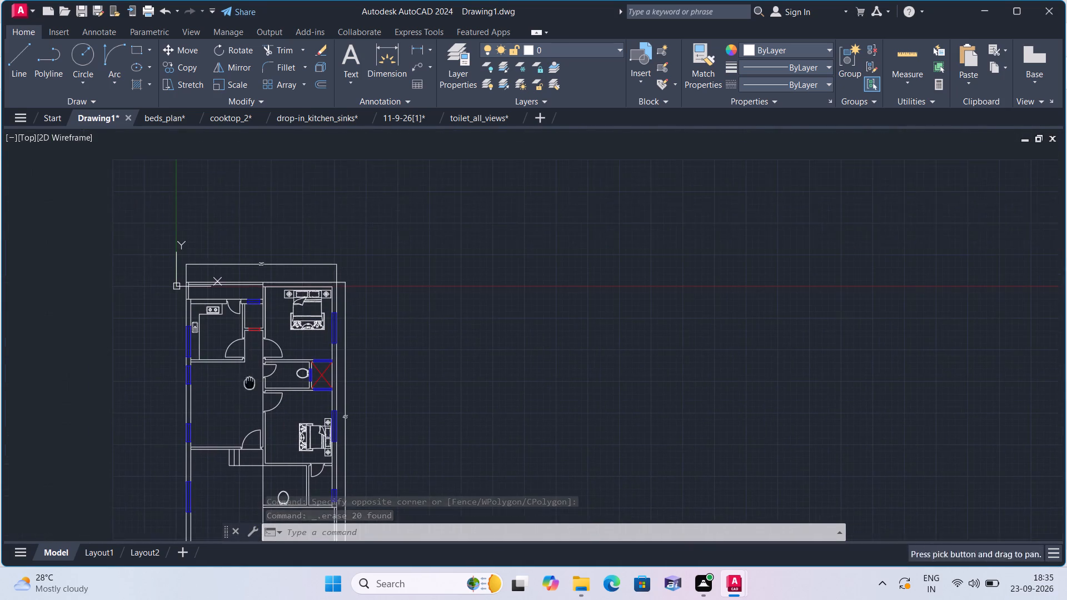
pyautogui.scroll(4, 255, 354)
pyautogui.scroll(-2, 265, 359)
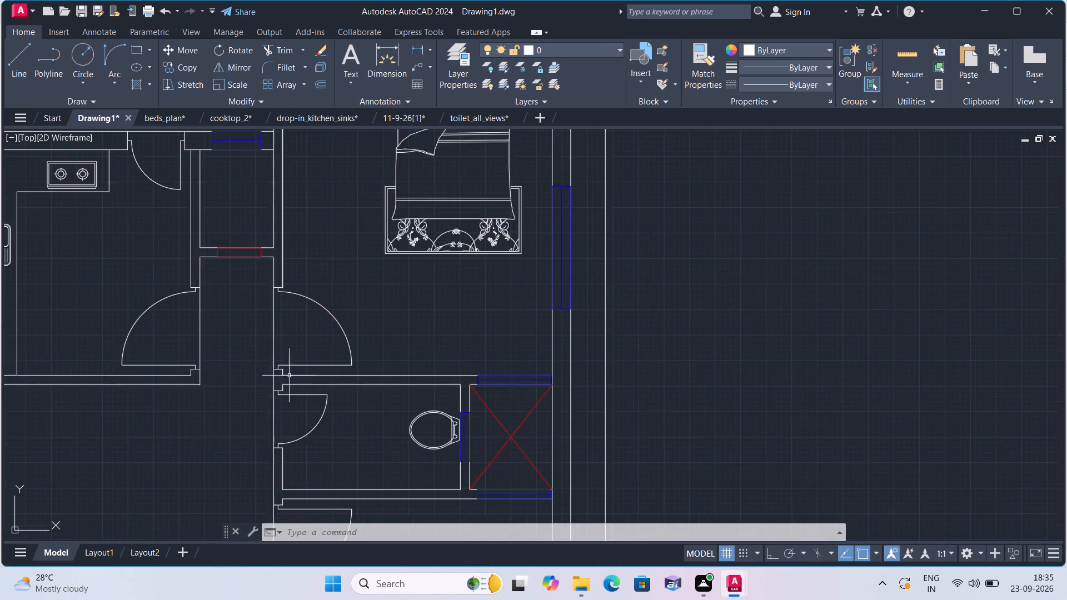
pyautogui.scroll(-1, 390, 381)
pyautogui.moveTo(405, 375); pyautogui.dragTo(473, 353, button='middle')
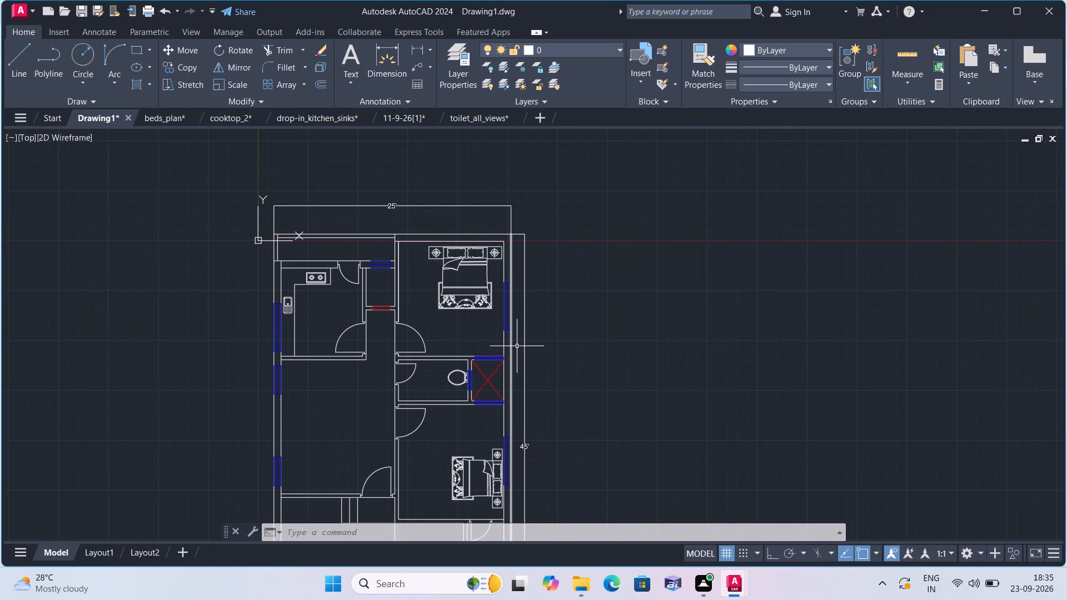
pyautogui.write('h')
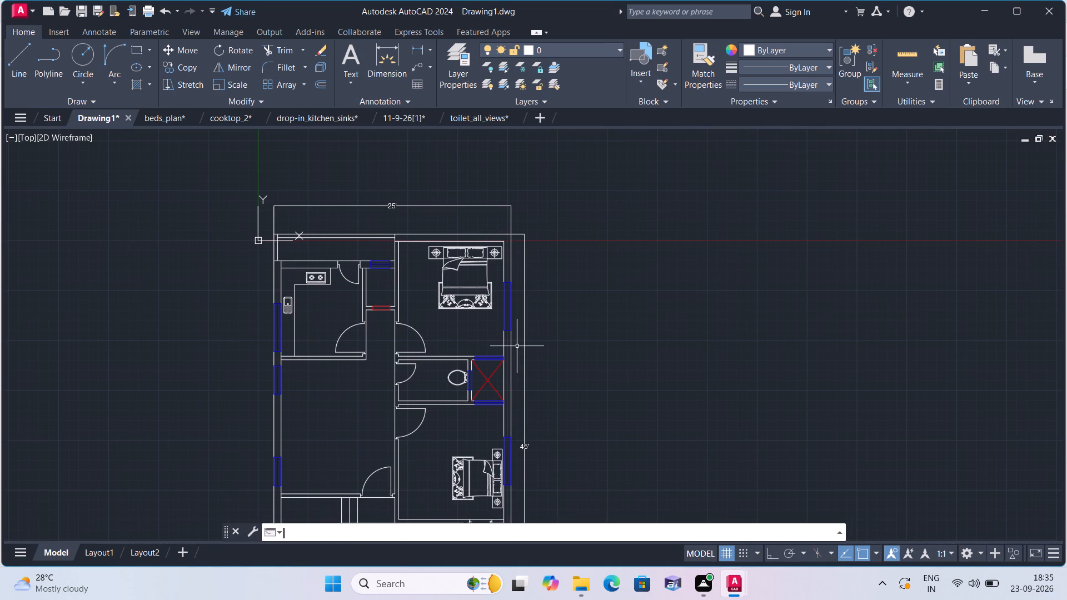
pyautogui.press('space')
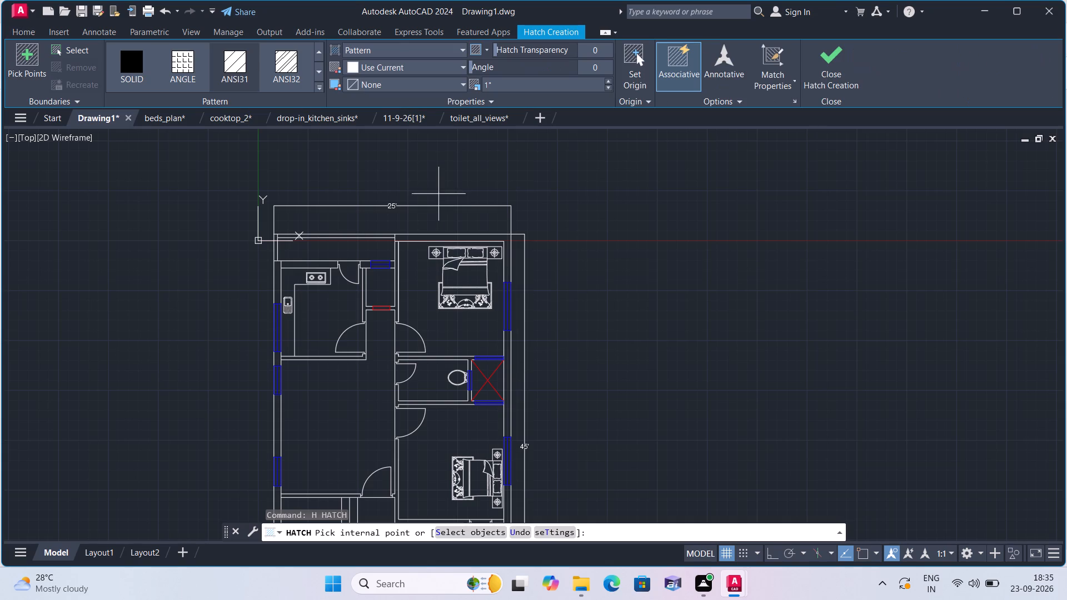
pyautogui.click(377, 45)
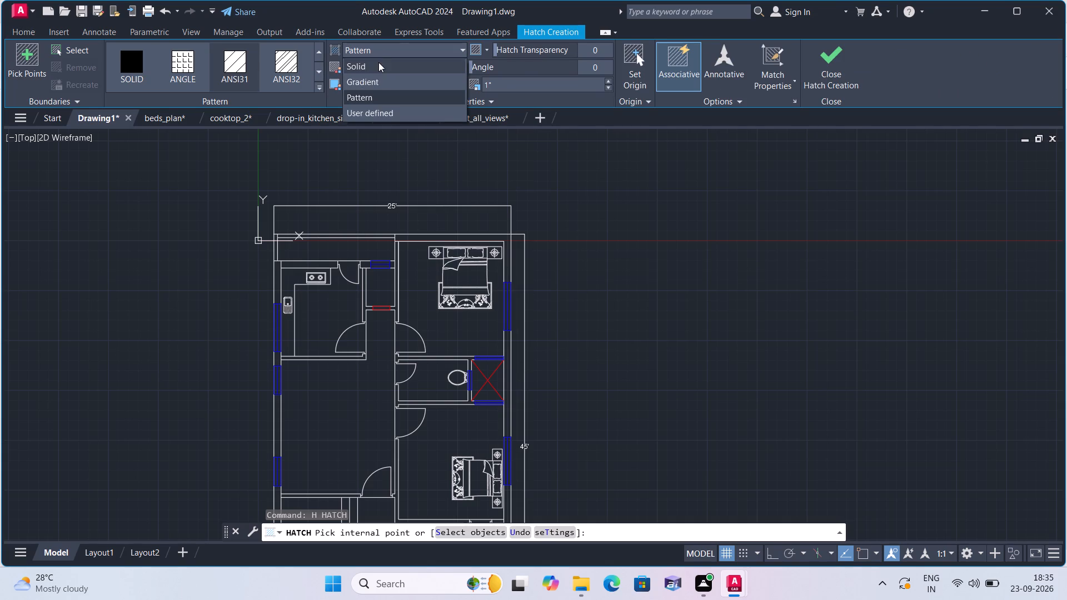
pyautogui.click(378, 61)
pyautogui.click(380, 66)
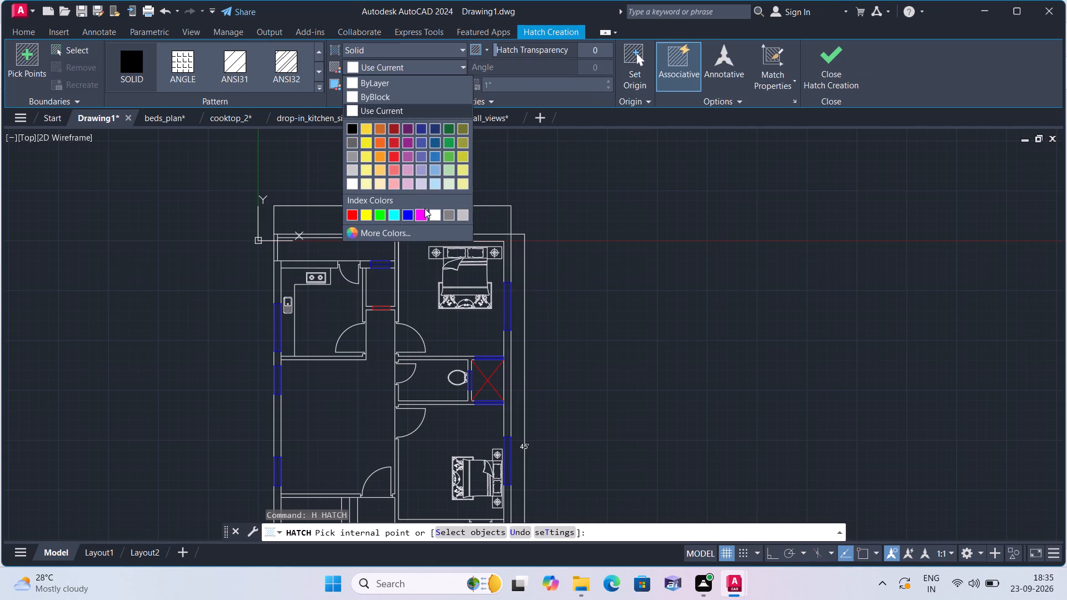
pyautogui.click(447, 213)
pyautogui.scroll(3, 378, 227)
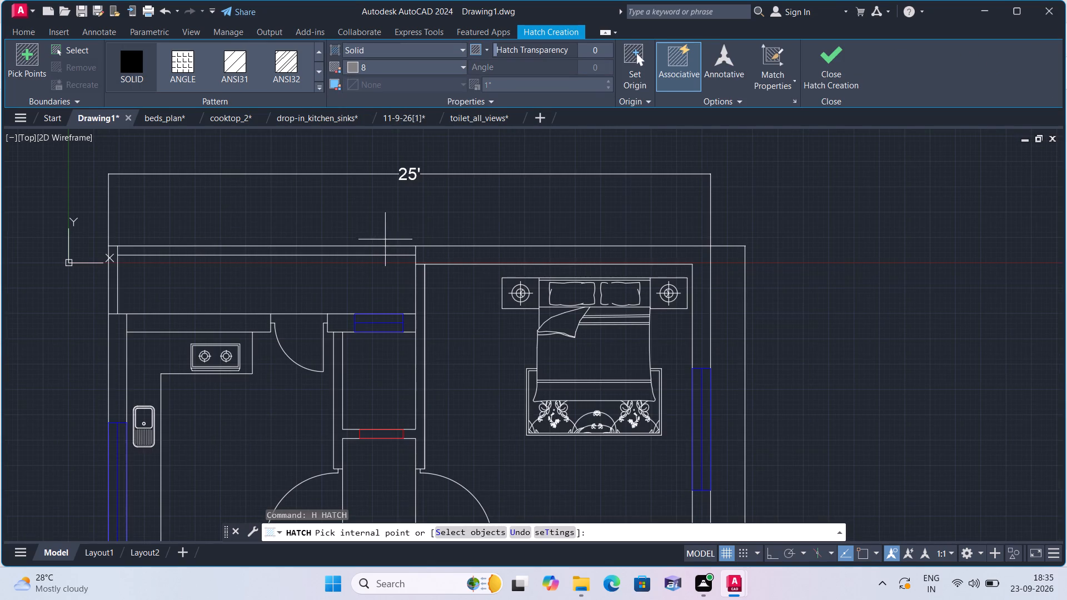
pyautogui.click(458, 256)
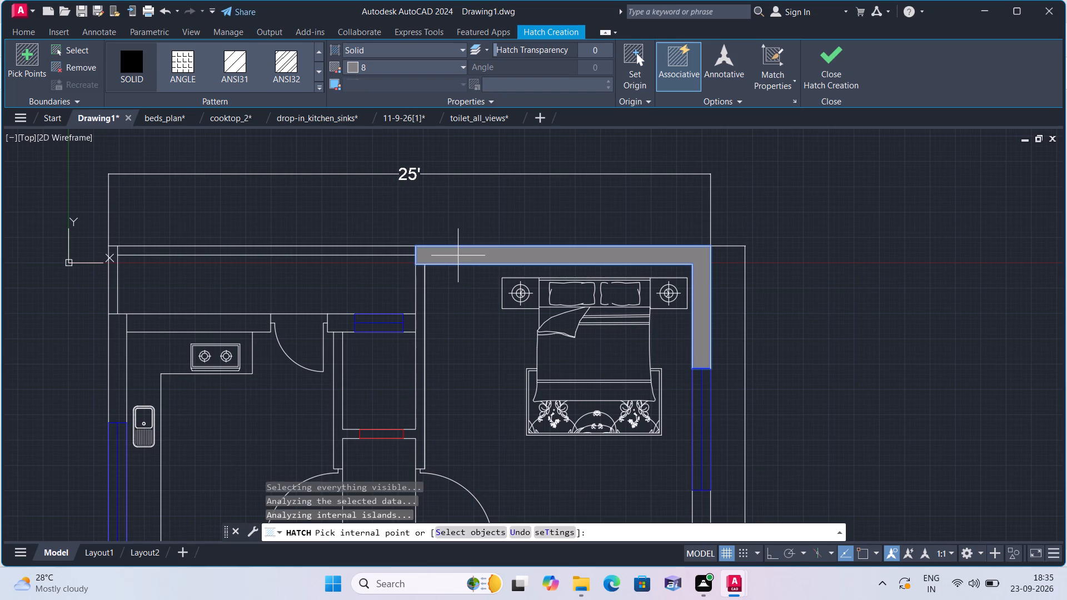
pyautogui.click(420, 289)
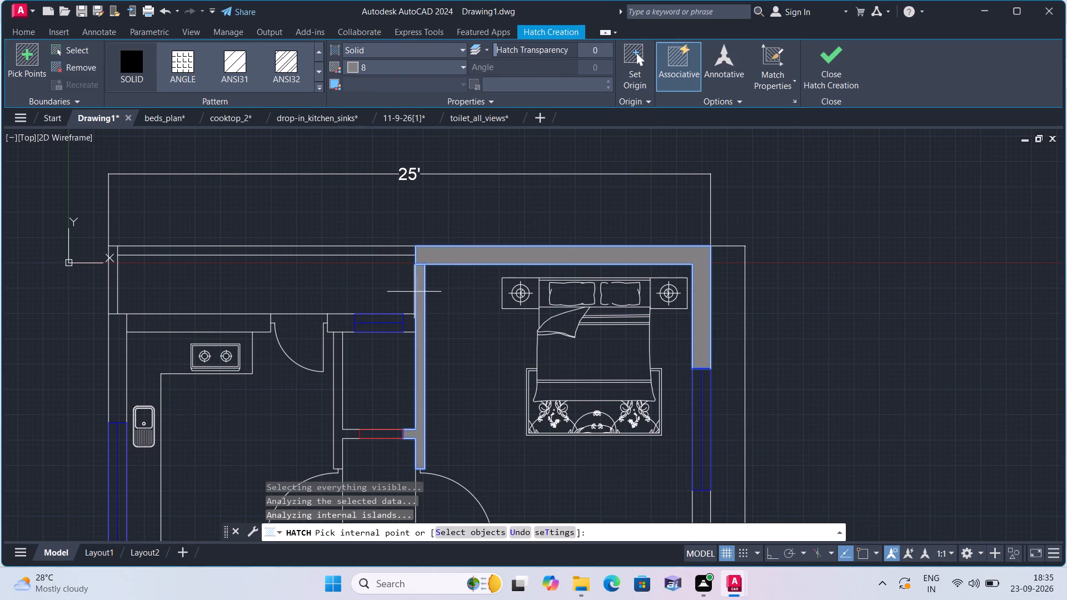
# Fill the kitchen and narrow room's top wall pieces, the long strip above them, the kitchen's upper outer wall and its partition with the same hatch.
pyautogui.click(410, 320)
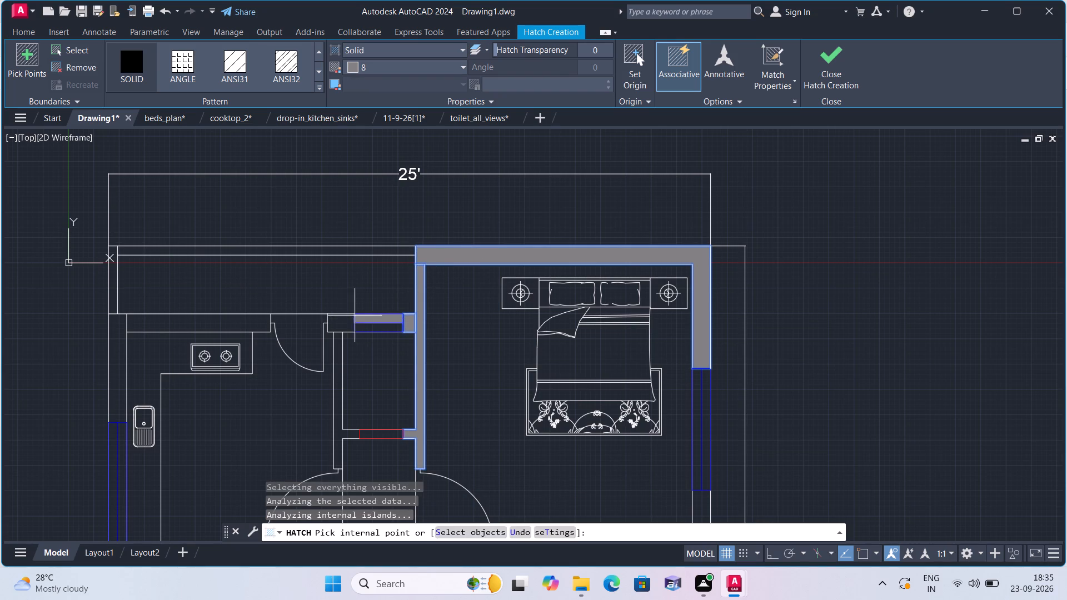
pyautogui.click(341, 318)
pyautogui.click(236, 313)
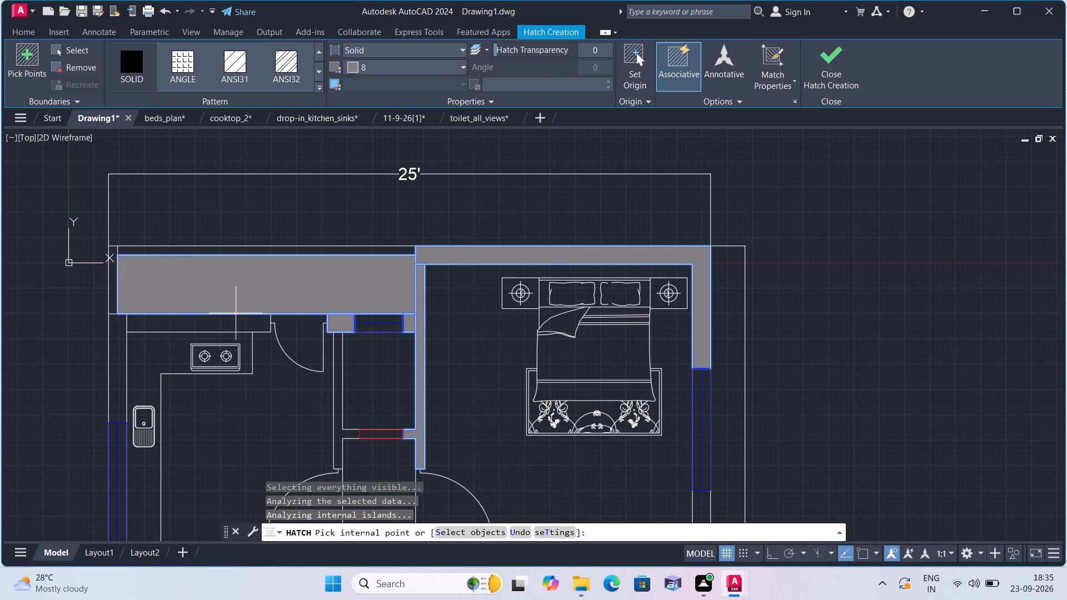
pyautogui.click(122, 326)
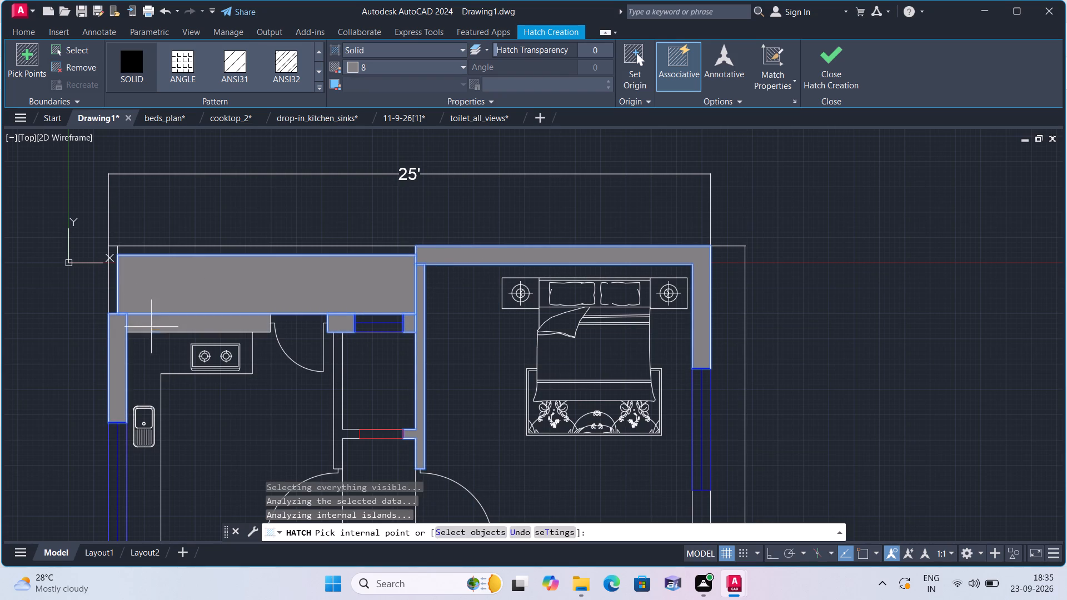
pyautogui.click(169, 327)
pyautogui.scroll(-1, 169, 326)
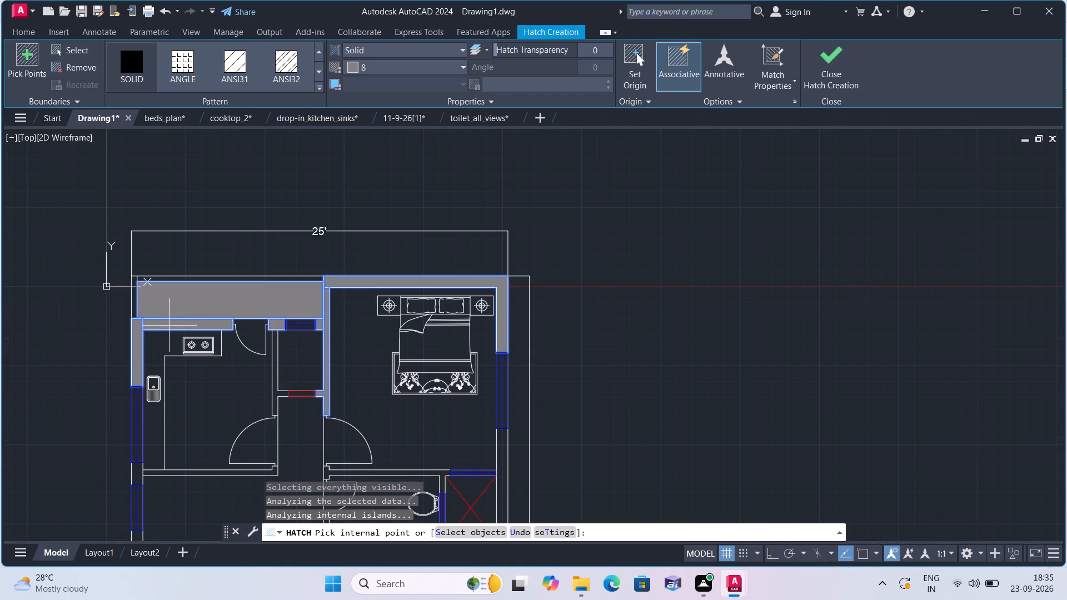
pyautogui.scroll(1, 185, 384)
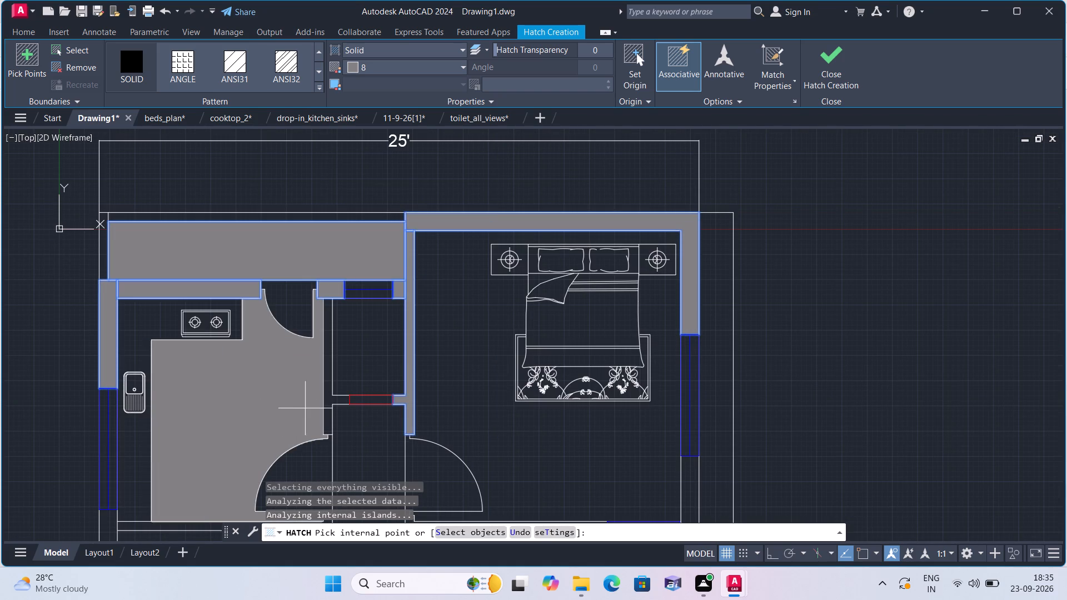
pyautogui.click(330, 404)
# Extend the solid hatch to the kitchen's bottom wall and the left outer wall segments between the windows, down to the plan's bottom corner.
pyautogui.scroll(-1, 324, 402)
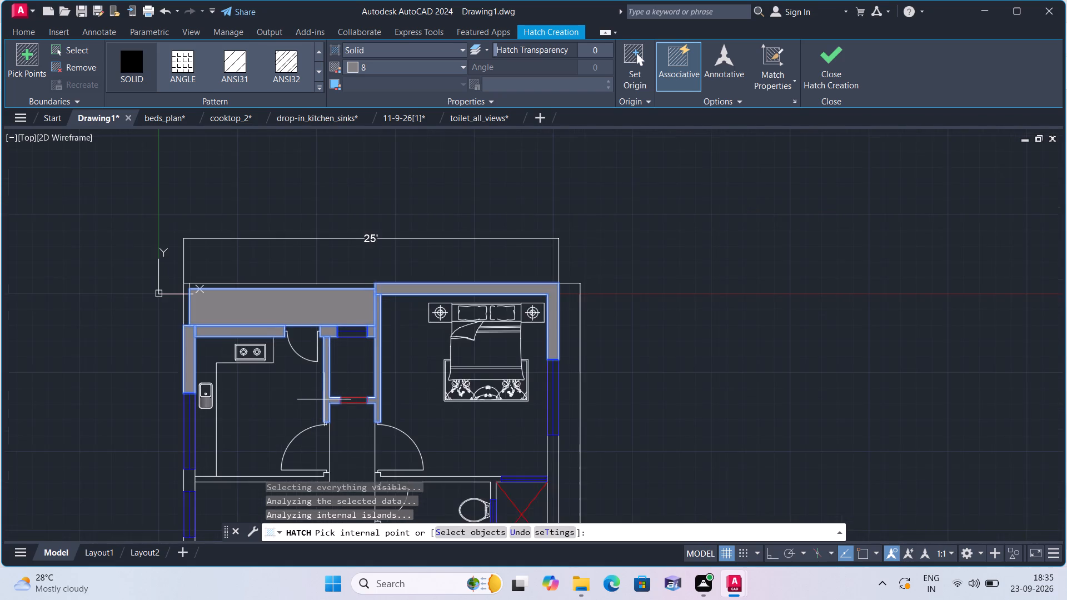
pyautogui.moveTo(322, 399); pyautogui.dragTo(336, 264, button='middle')
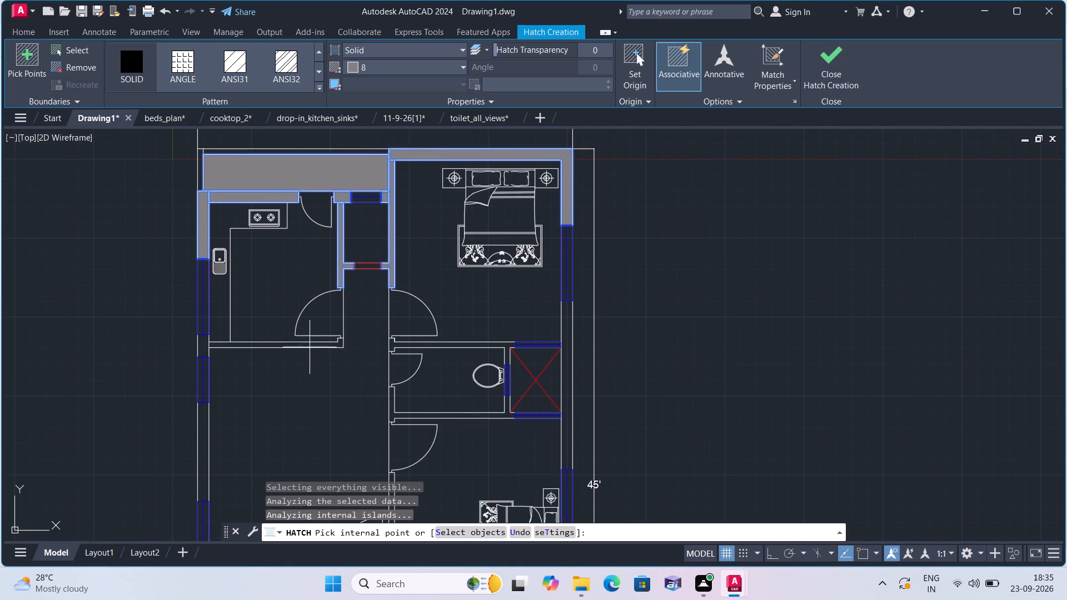
pyautogui.click(310, 347)
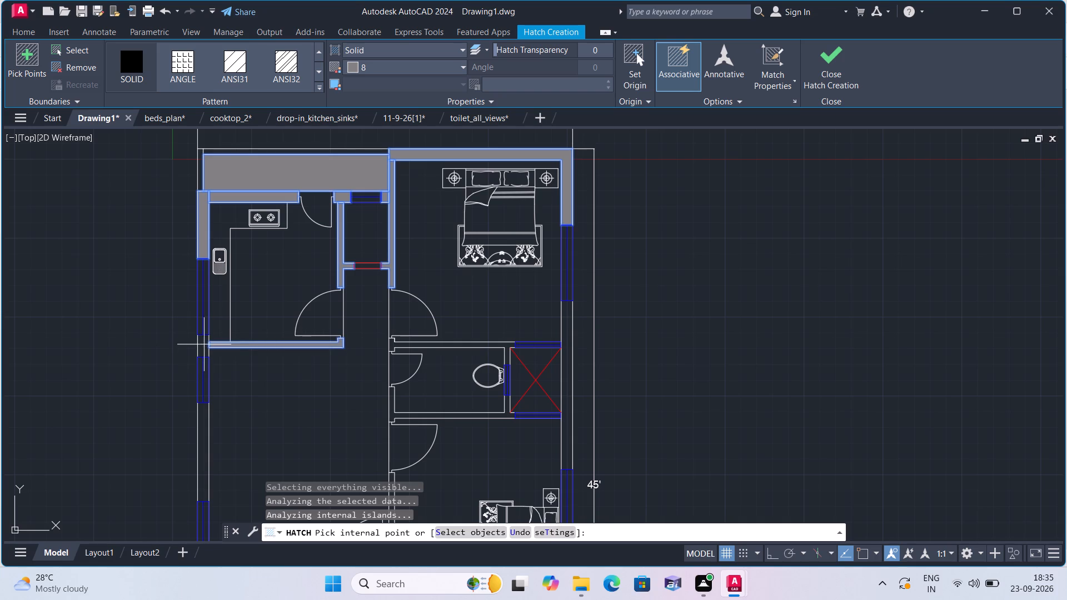
pyautogui.click(206, 343)
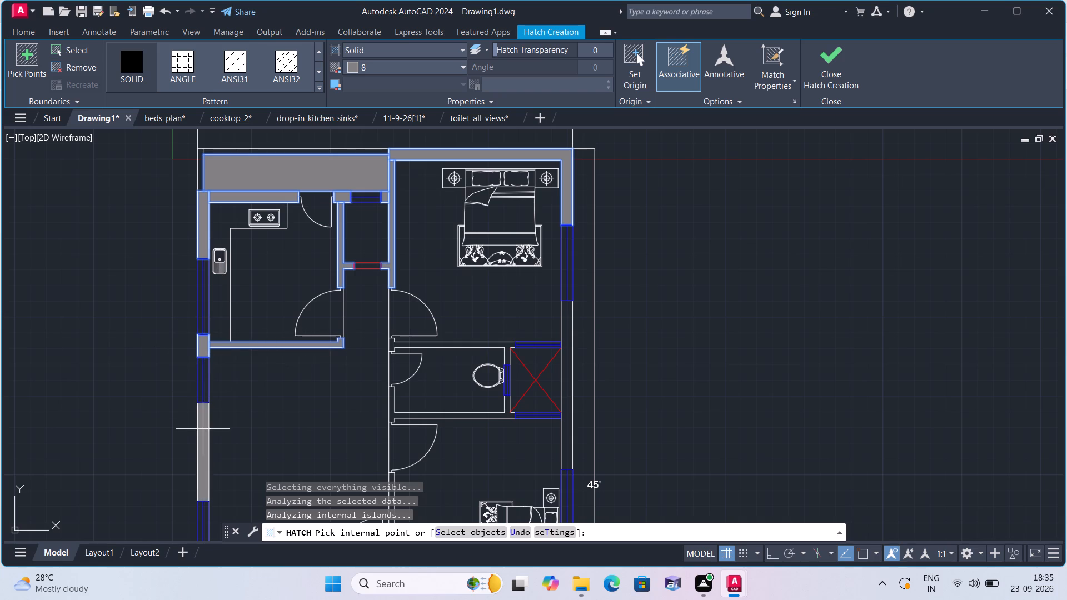
pyautogui.click(203, 429)
pyautogui.moveTo(202, 427); pyautogui.dragTo(205, 244, button='middle')
pyautogui.scroll(-1, 208, 306)
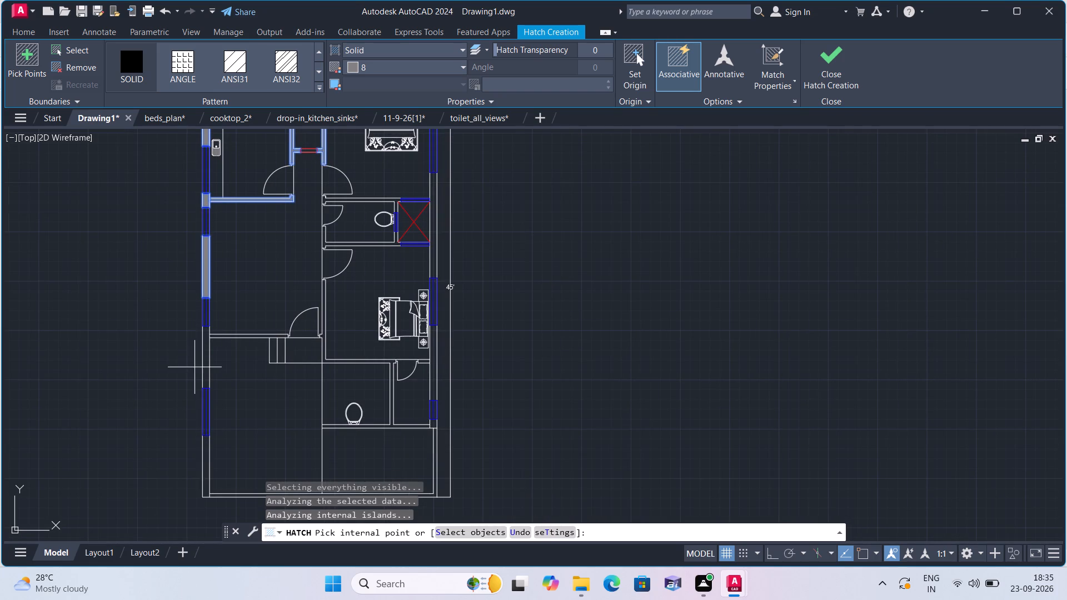
pyautogui.click(208, 359)
pyautogui.moveTo(206, 357); pyautogui.dragTo(218, 223, button='middle')
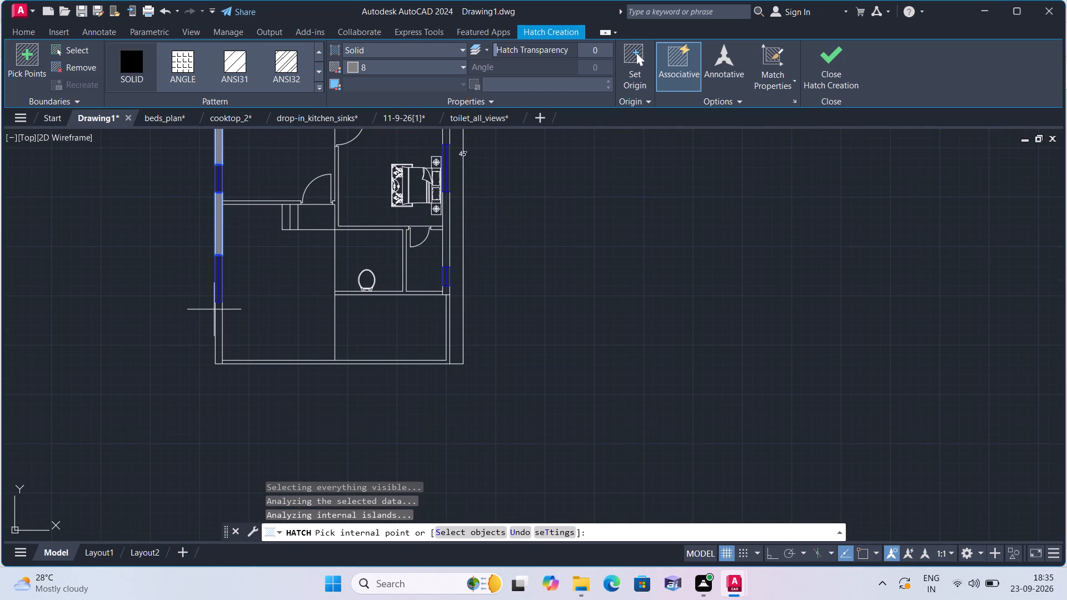
pyautogui.click(220, 325)
# Hatch the lower toilet's connected walls, the outer wall pieces below and above the small room's window, and the wall stub beside its door.
pyautogui.scroll(1, 420, 366)
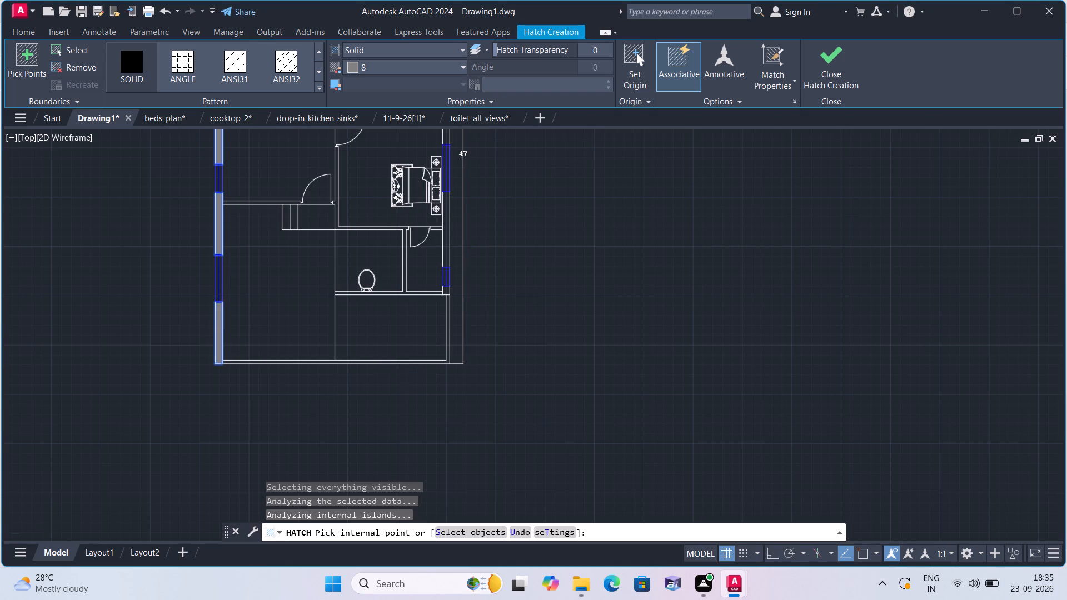
pyautogui.scroll(1, 420, 366)
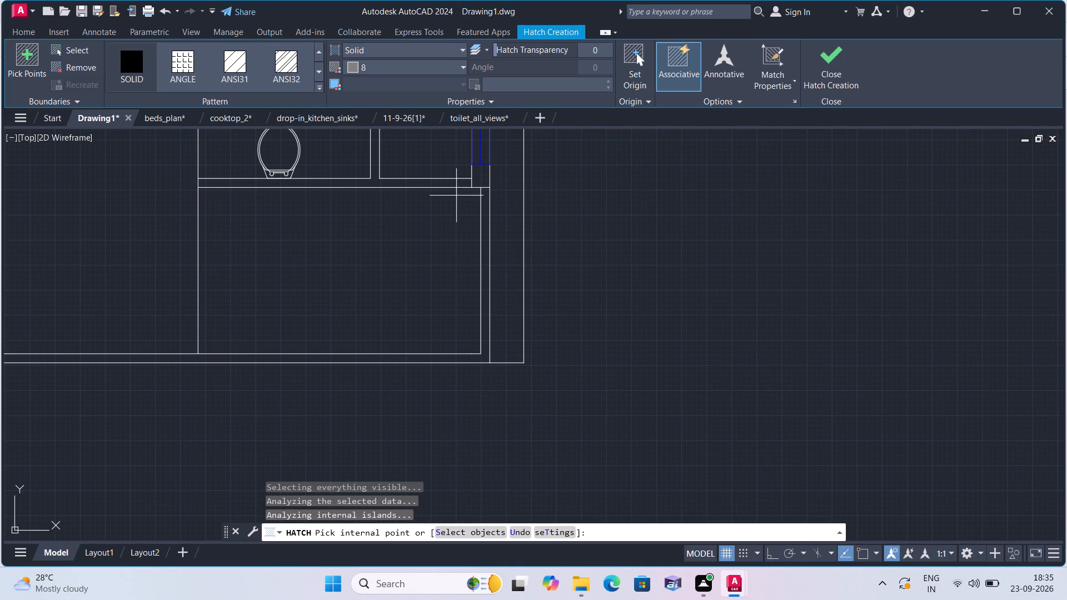
pyautogui.click(445, 184)
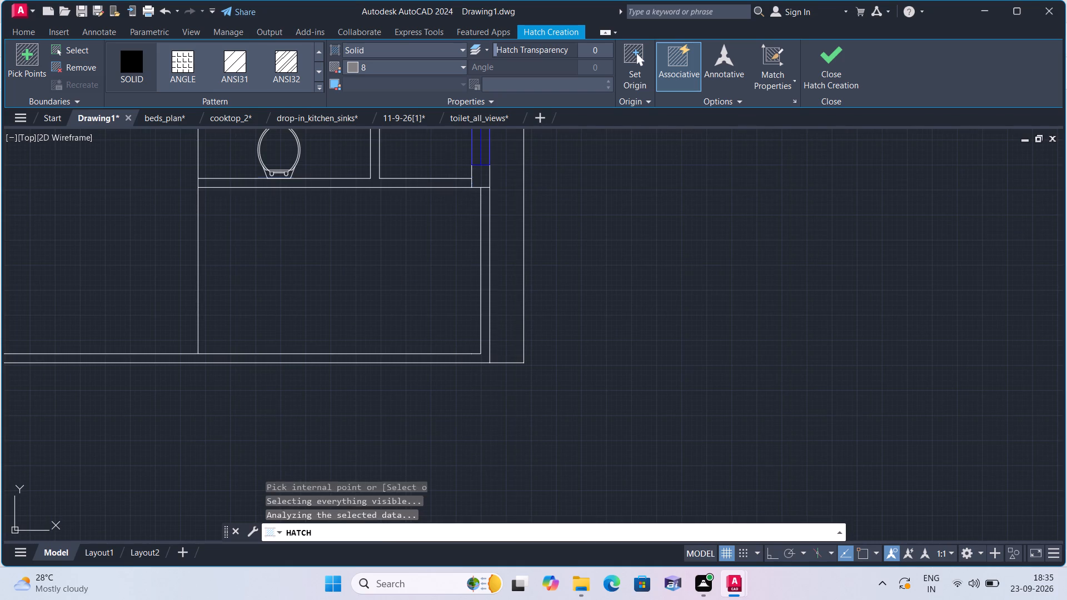
pyautogui.click(482, 168)
pyautogui.moveTo(452, 170); pyautogui.dragTo(456, 230, button='middle')
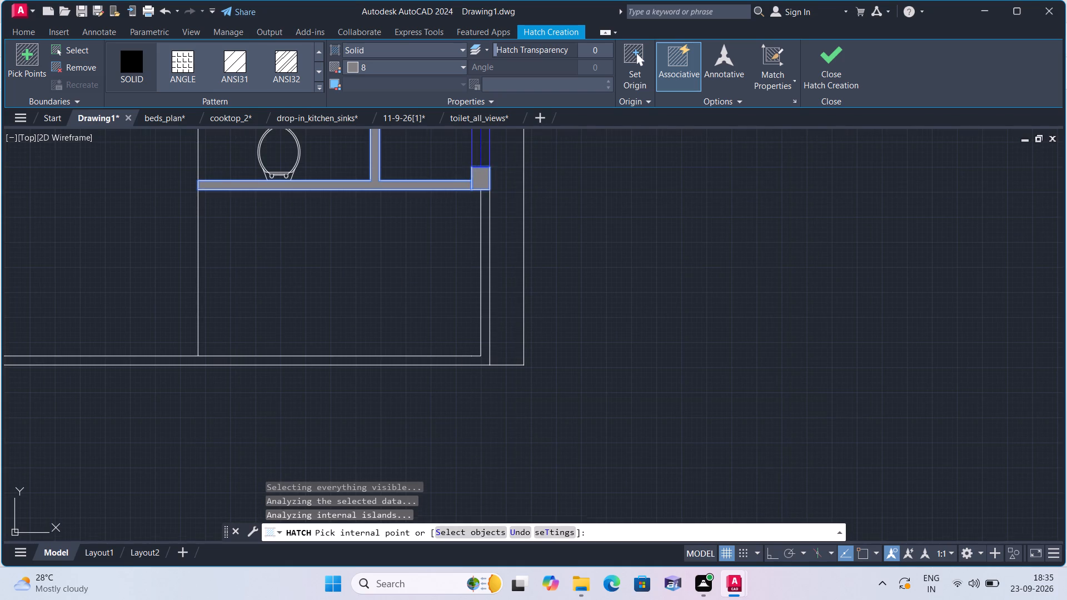
pyautogui.moveTo(456, 230); pyautogui.dragTo(461, 302, button='middle')
pyautogui.click(486, 154)
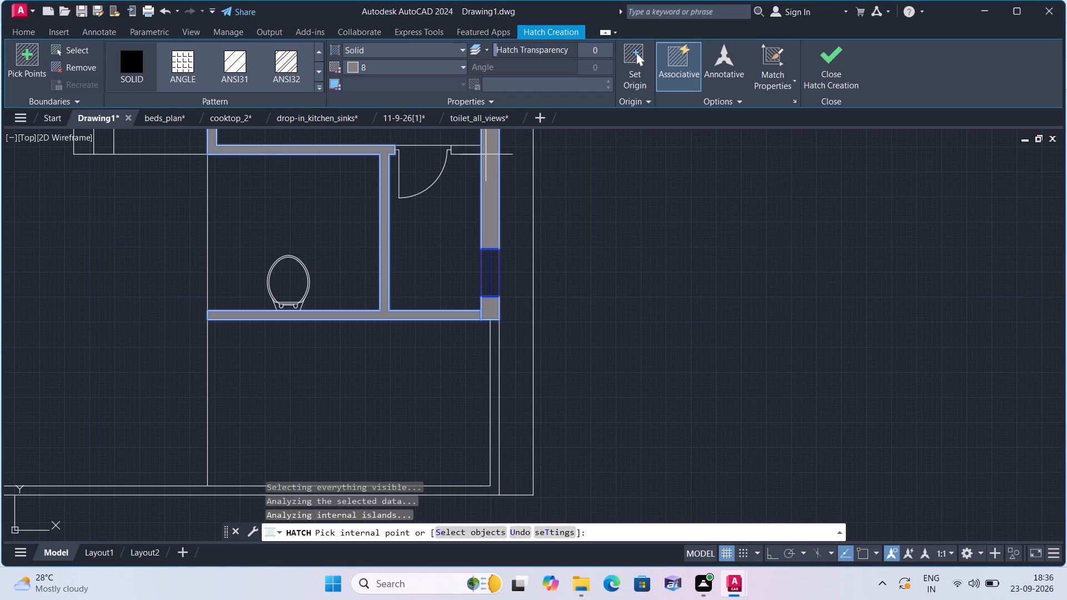
pyautogui.click(456, 148)
# Hatch the upper toilet's bottom and top walls with their connected partitions, and the outer wall beside the crossed shaft, in solid colour 8.
pyautogui.moveTo(446, 173); pyautogui.dragTo(462, 363, button='middle')
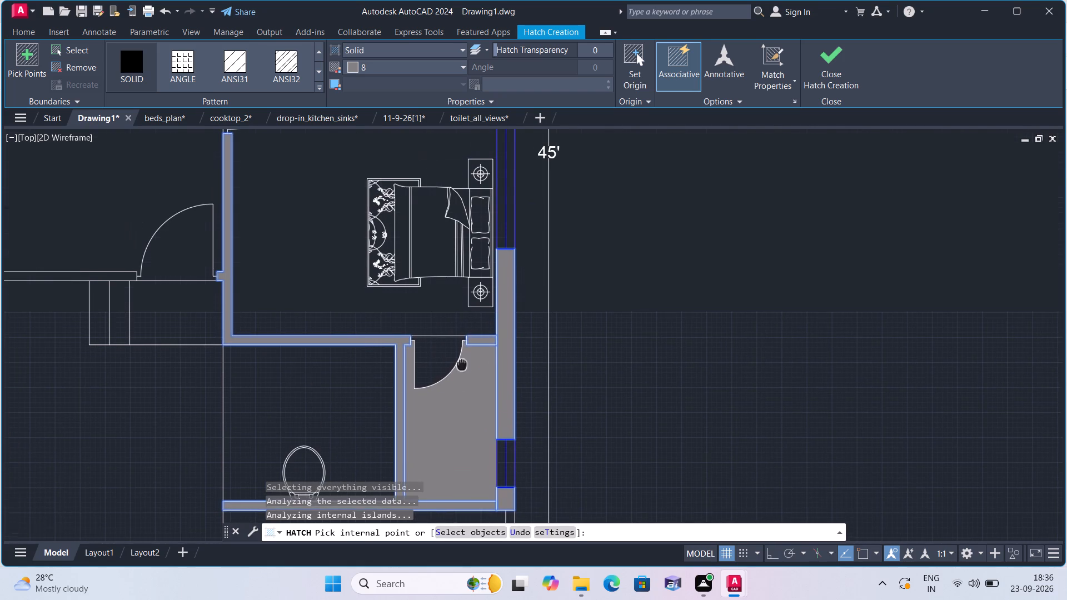
pyautogui.moveTo(325, 163); pyautogui.dragTo(326, 165, button='middle')
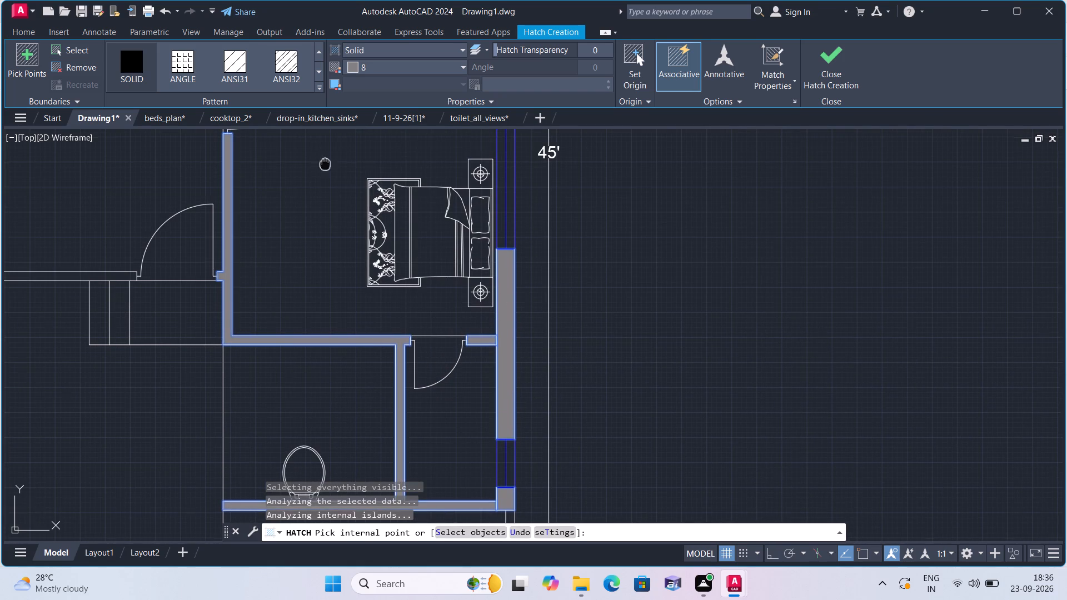
pyautogui.moveTo(326, 165); pyautogui.dragTo(355, 392, button='middle')
pyautogui.click(397, 271)
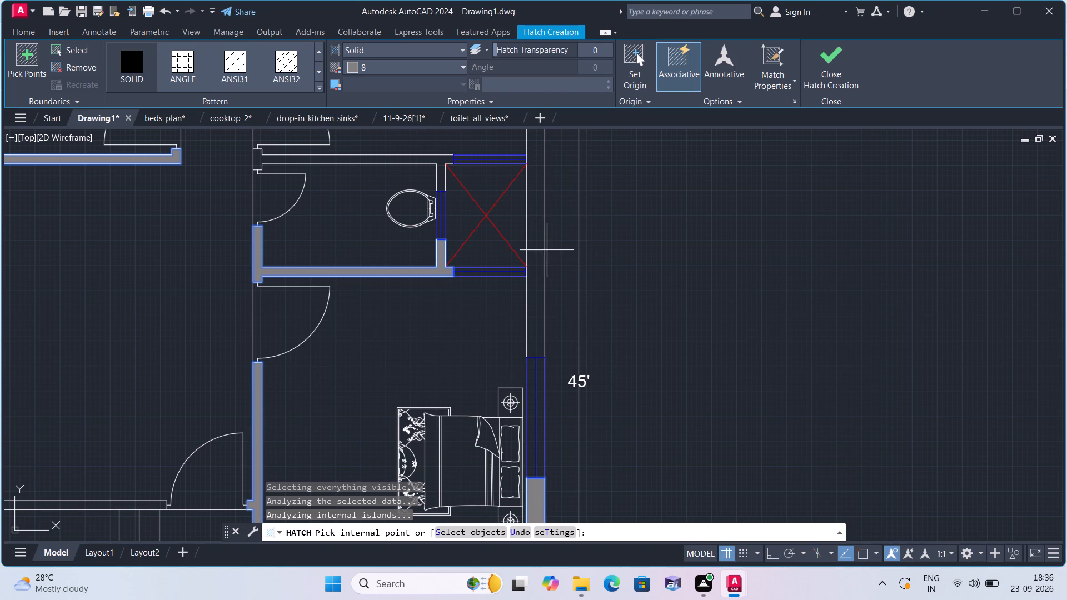
pyautogui.click(533, 230)
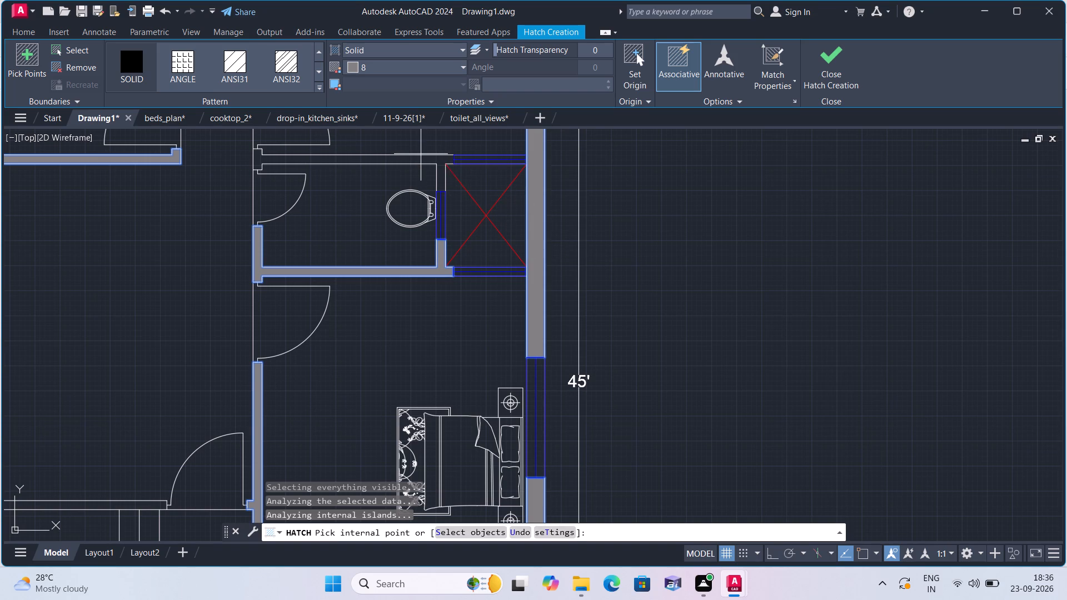
pyautogui.click(421, 156)
# Fill the narrow gaps between the outer wall and the shaft's lower and upper windows with the same hatch, and finish hatching.
pyautogui.scroll(3, 531, 269)
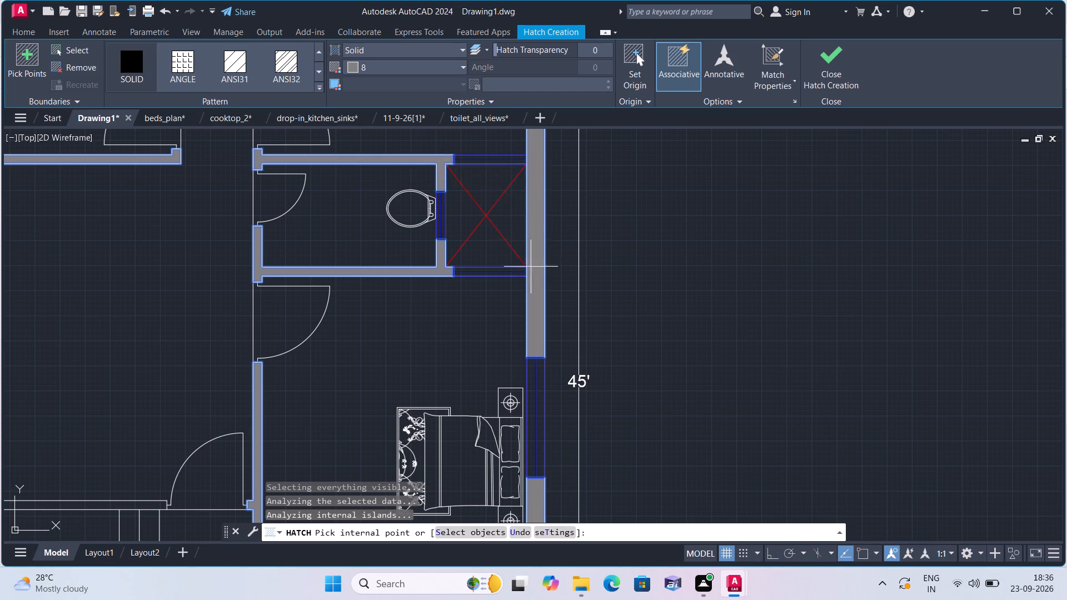
pyautogui.scroll(2, 529, 281)
pyautogui.scroll(2, 465, 268)
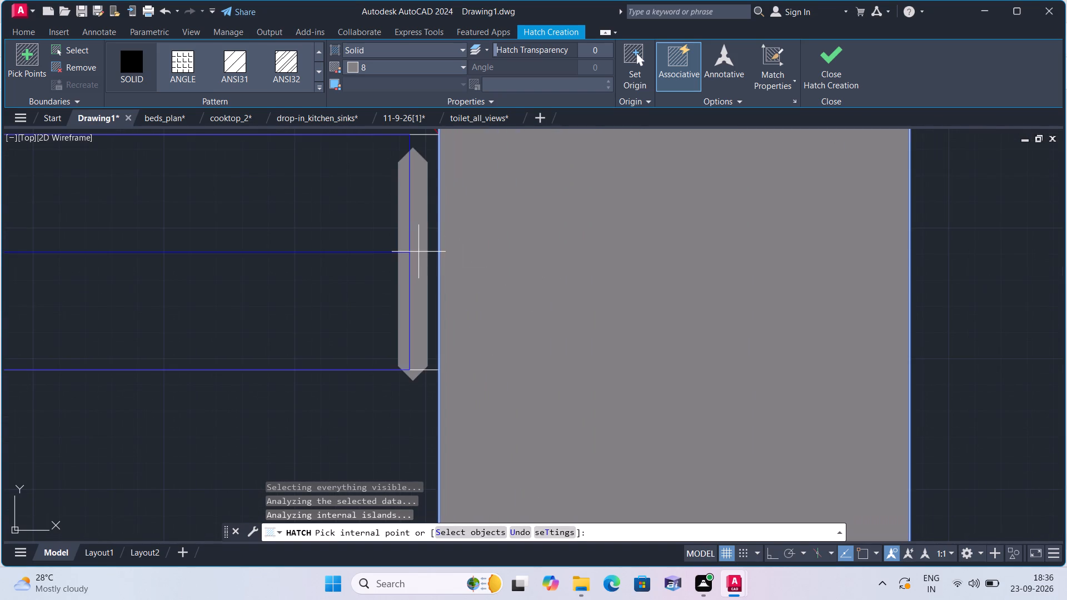
pyautogui.click(428, 241)
pyautogui.moveTo(428, 241); pyautogui.dragTo(432, 454, button='middle')
pyautogui.scroll(-2, 433, 456)
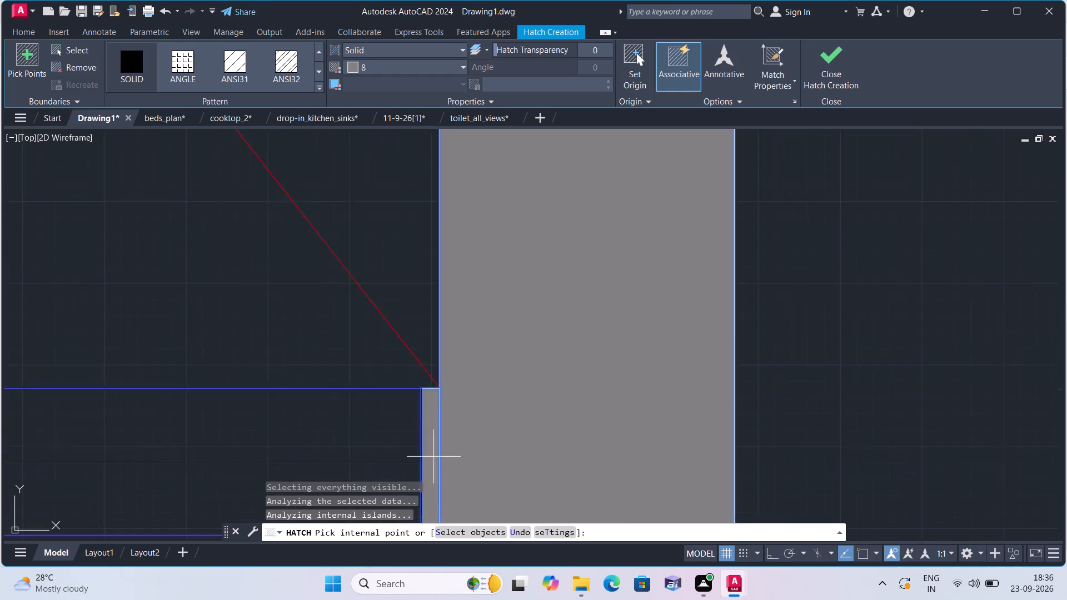
pyautogui.scroll(-1, 433, 457)
pyautogui.moveTo(406, 312); pyautogui.dragTo(463, 467, button='middle')
pyautogui.scroll(-3, 464, 467)
pyautogui.scroll(4, 462, 332)
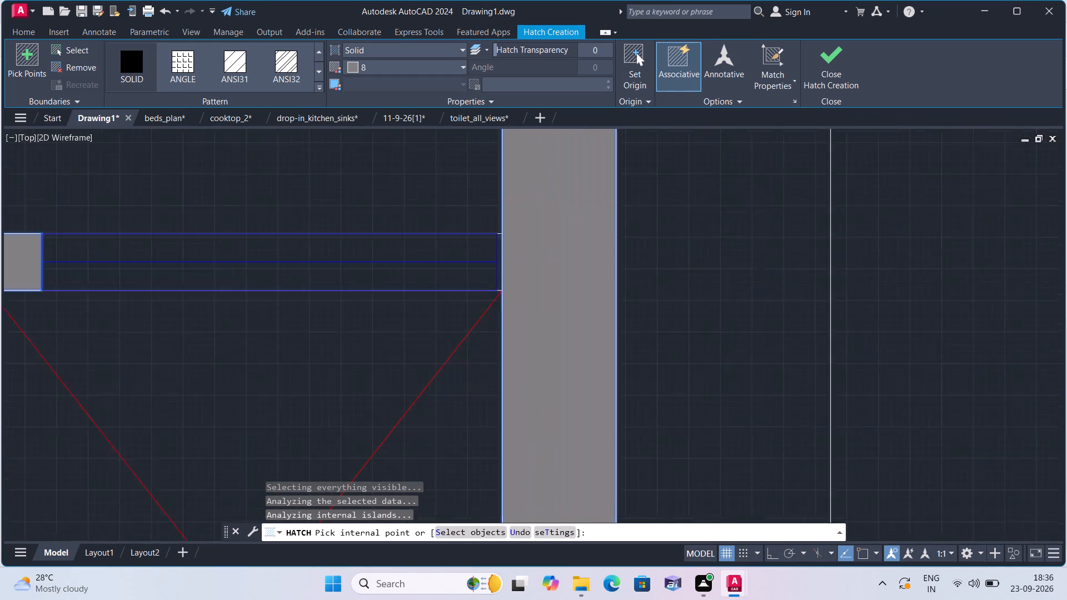
pyautogui.scroll(3, 535, 231)
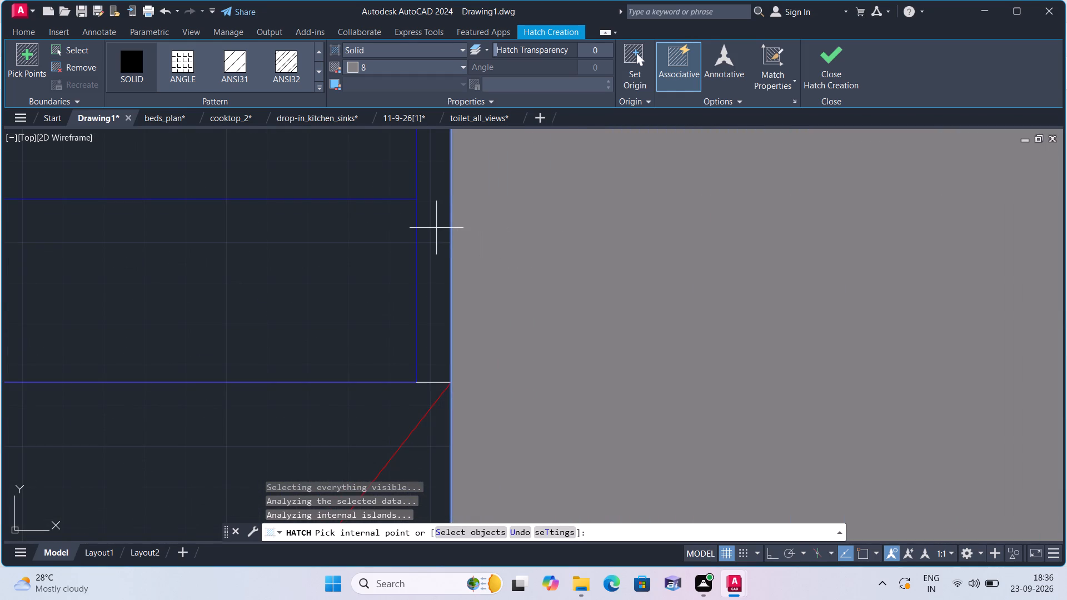
pyautogui.click(437, 223)
pyautogui.scroll(-1, 442, 237)
pyautogui.moveTo(442, 237); pyautogui.dragTo(485, 374, button='middle')
pyautogui.scroll(-8, 485, 375)
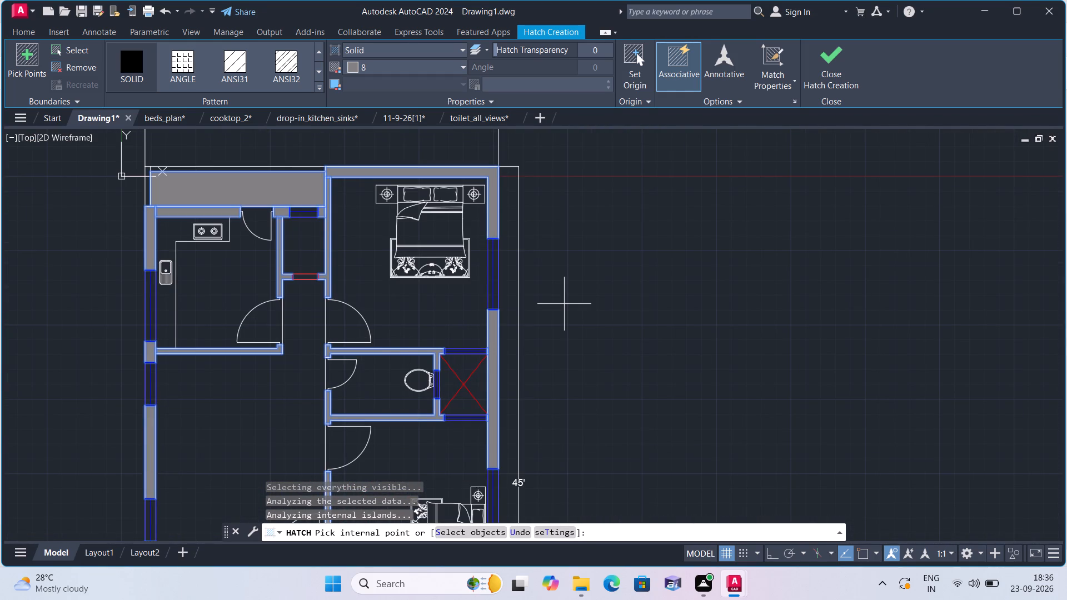
pyautogui.press('Escape')
# Remove the solid hatch from the long strip above the kitchen with Trim.
pyautogui.write('trim')
pyautogui.press('space')
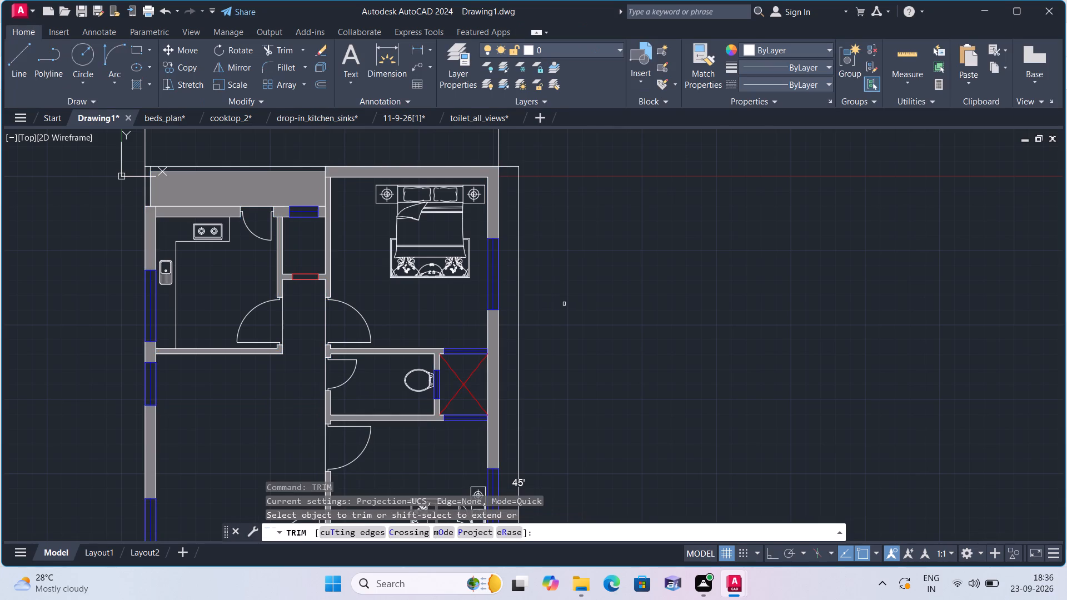
pyautogui.click(291, 188)
pyautogui.press('Escape')
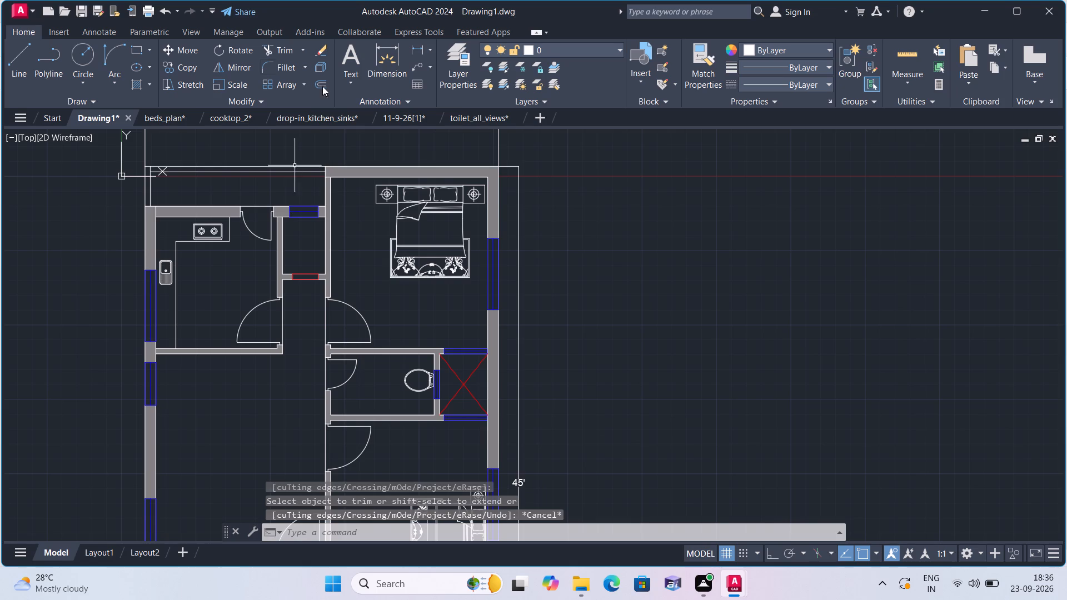
# Offset the door leaf lines of the kitchen's upper door, its lower door and the upper bedroom door by 1" toward their swings.
pyautogui.scroll(-1, 223, 233)
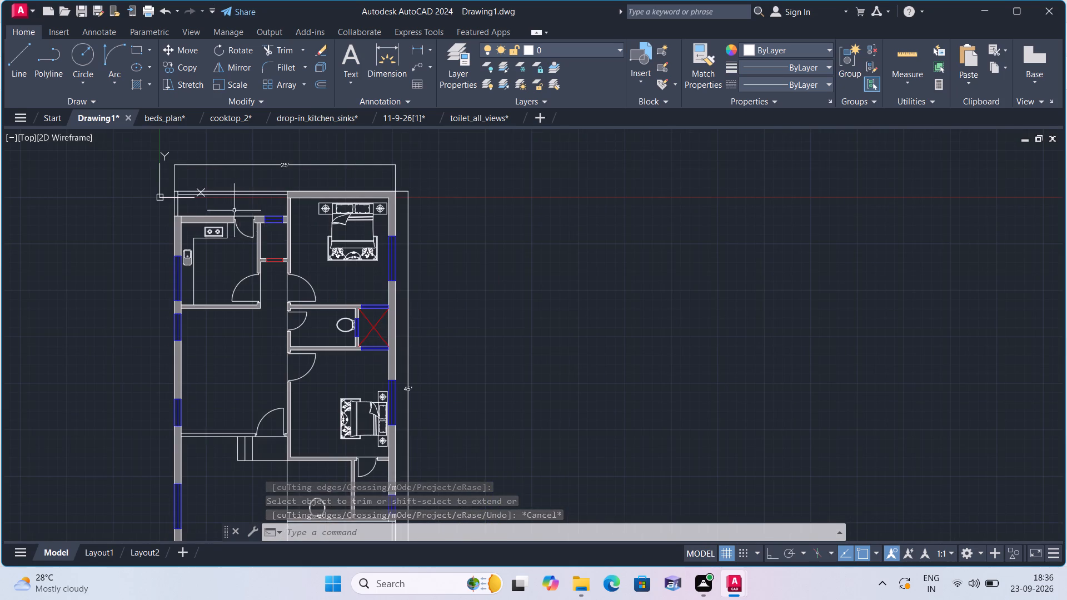
pyautogui.scroll(1, 220, 208)
pyautogui.scroll(1, 182, 251)
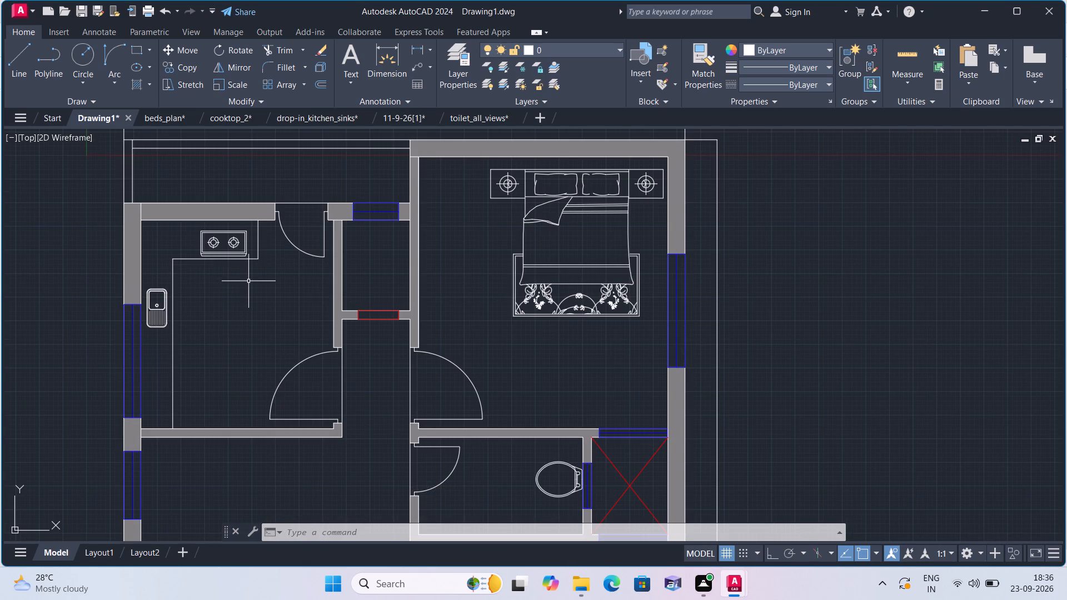
pyautogui.moveTo(248, 282); pyautogui.dragTo(275, 317, button='middle')
pyautogui.scroll(-1, 275, 317)
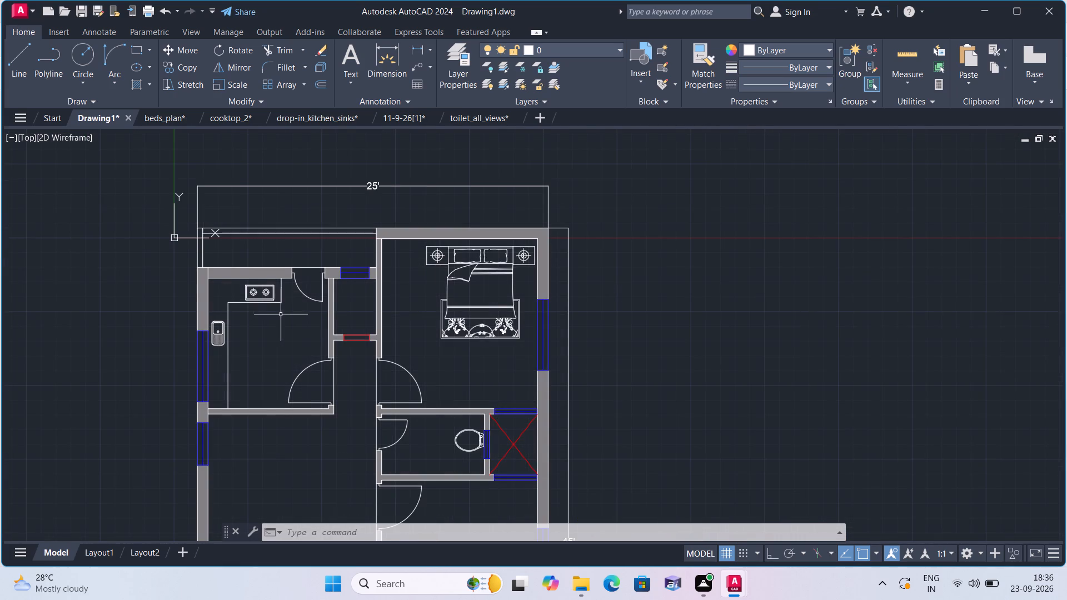
pyautogui.write('offset')
pyautogui.press('space')
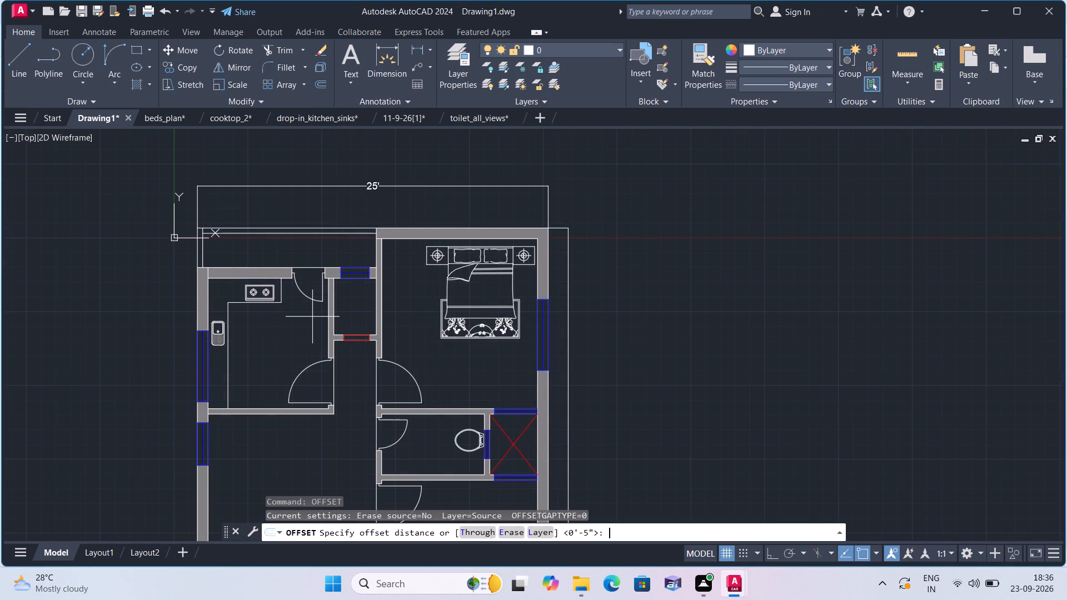
pyautogui.write('1"')
pyautogui.press('space')
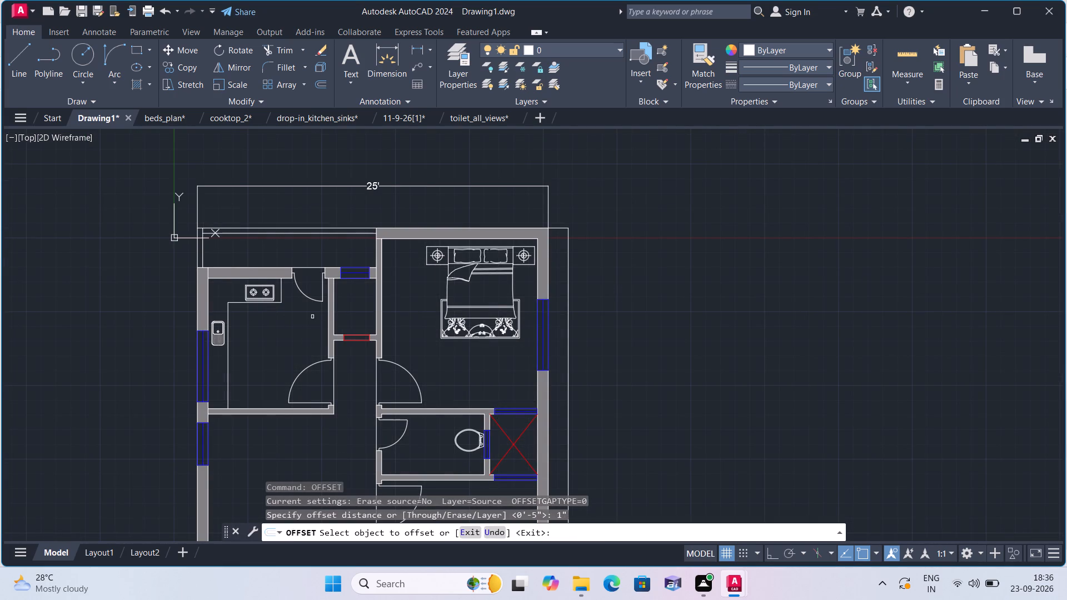
pyautogui.scroll(2, 301, 260)
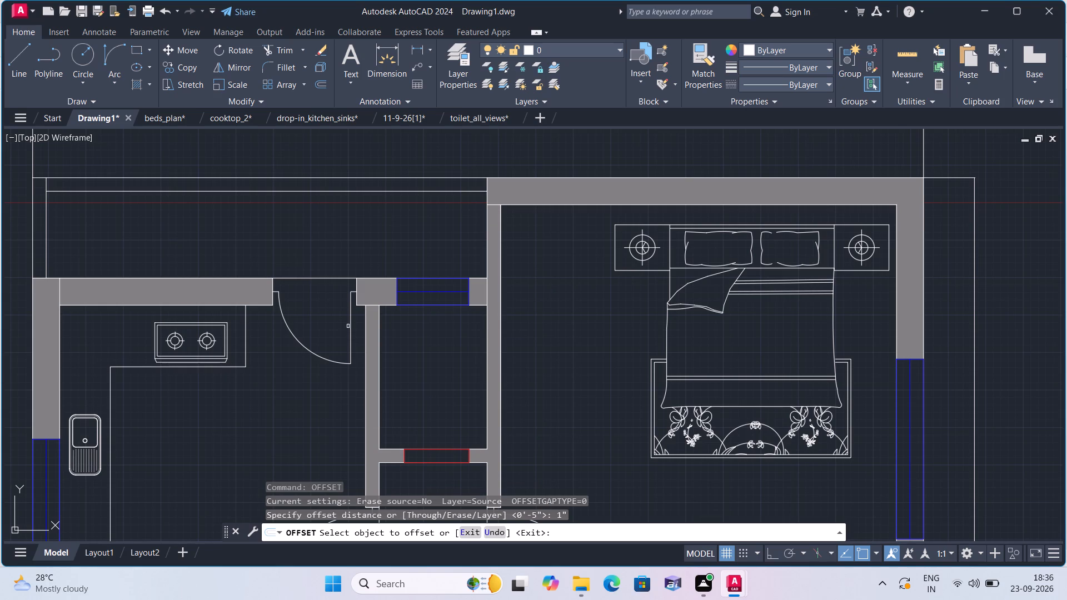
pyautogui.click(349, 328)
pyautogui.click(342, 326)
pyautogui.scroll(-1, 315, 378)
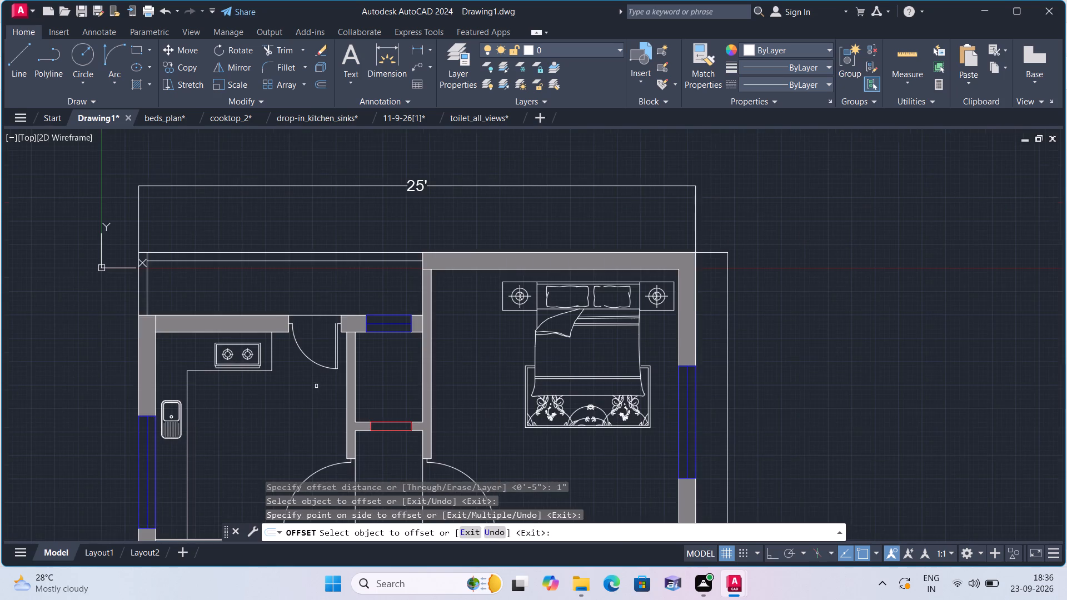
pyautogui.moveTo(313, 433); pyautogui.dragTo(327, 301, button='middle')
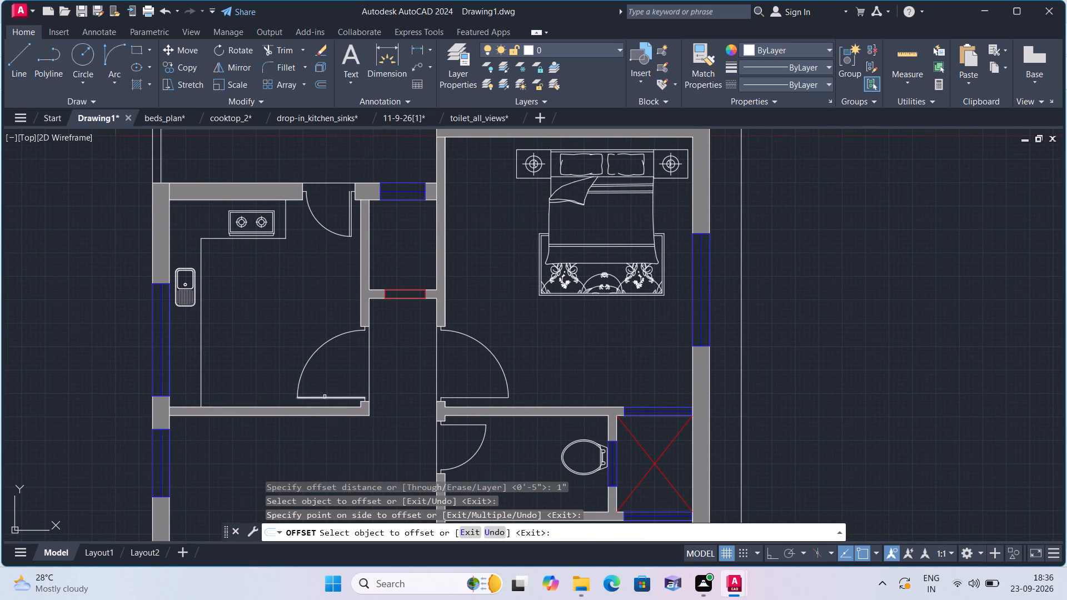
pyautogui.click(325, 397)
pyautogui.click(328, 376)
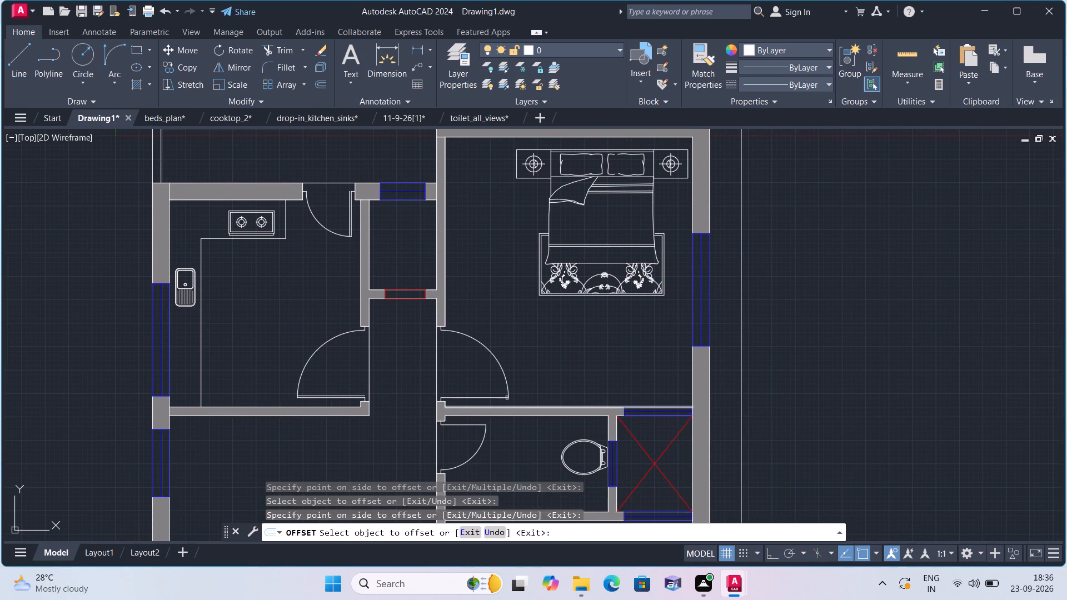
pyautogui.click(501, 396)
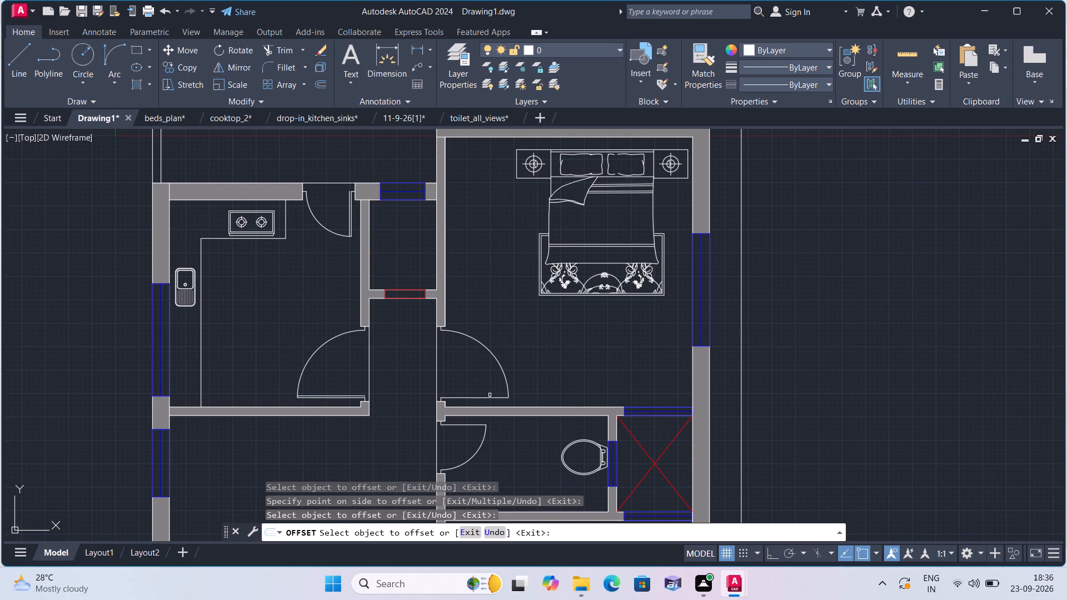
pyautogui.click(487, 396)
pyautogui.click(483, 375)
# Offset the leaf lines of the upper toilet, lower bedroom, hall and lower toilet doors by the same 1" toward their swings.
pyautogui.moveTo(481, 374); pyautogui.dragTo(458, 236, button='middle')
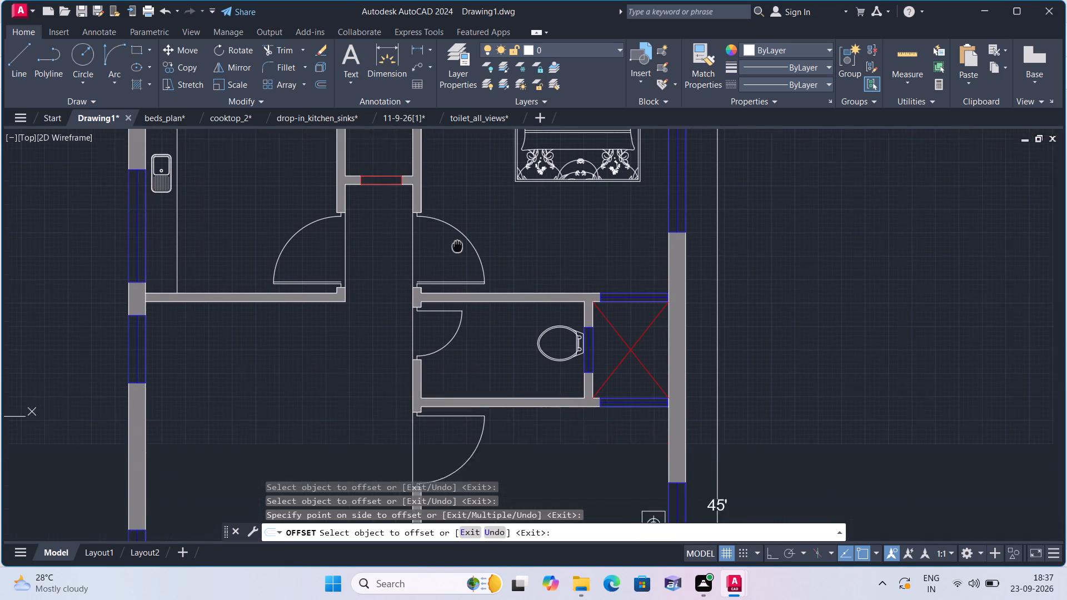
pyautogui.scroll(1, 443, 288)
pyautogui.click(442, 287)
pyautogui.click(442, 287)
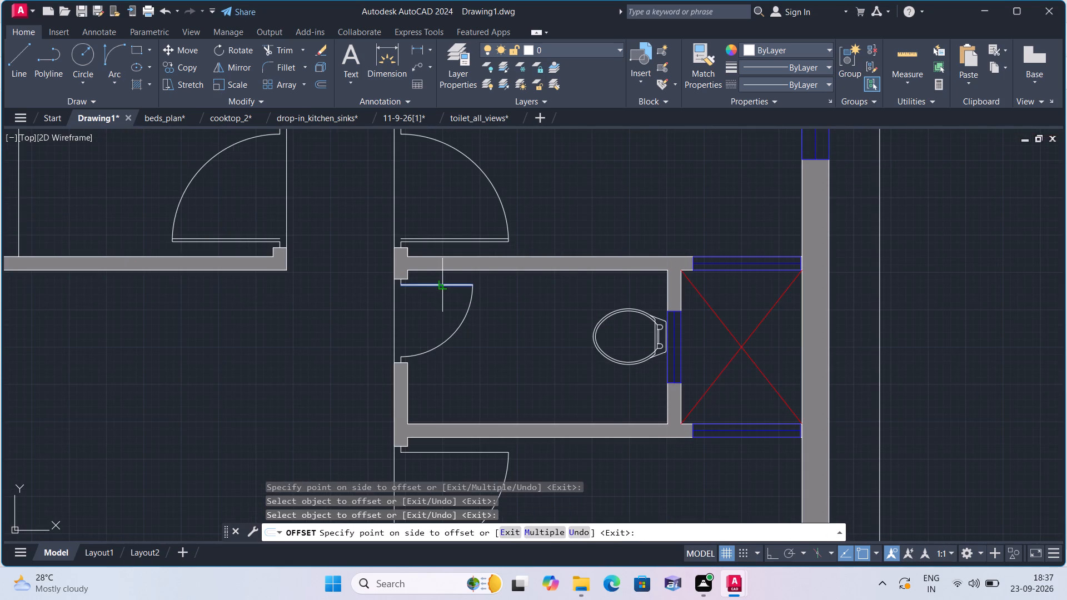
pyautogui.click(443, 304)
pyautogui.scroll(-1, 453, 323)
pyautogui.moveTo(493, 367); pyautogui.dragTo(486, 301, button='middle')
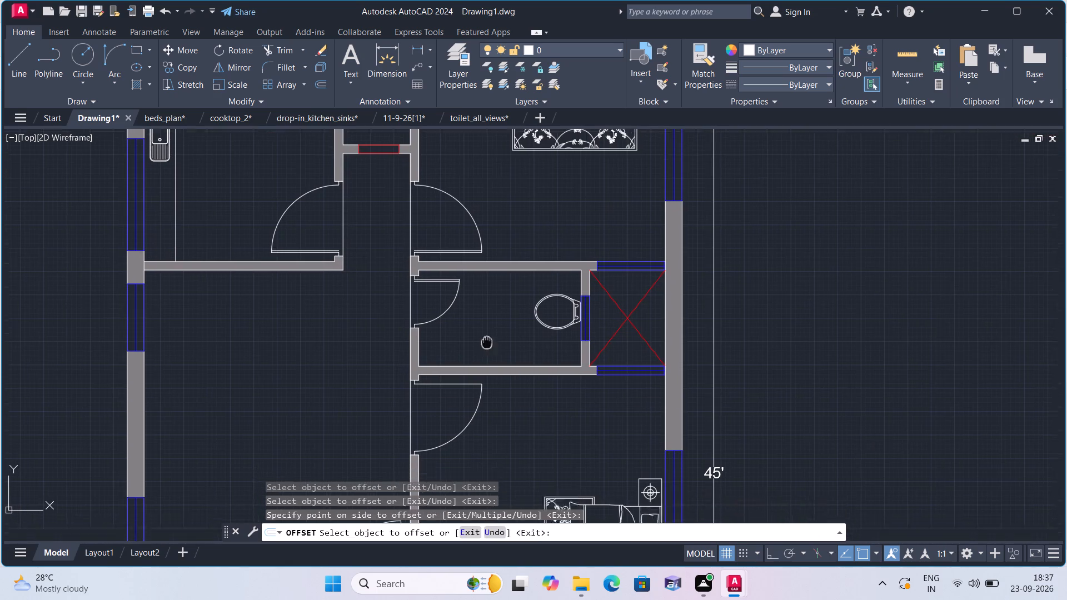
pyautogui.moveTo(486, 301); pyautogui.dragTo(498, 219, button='middle')
pyautogui.click(471, 257)
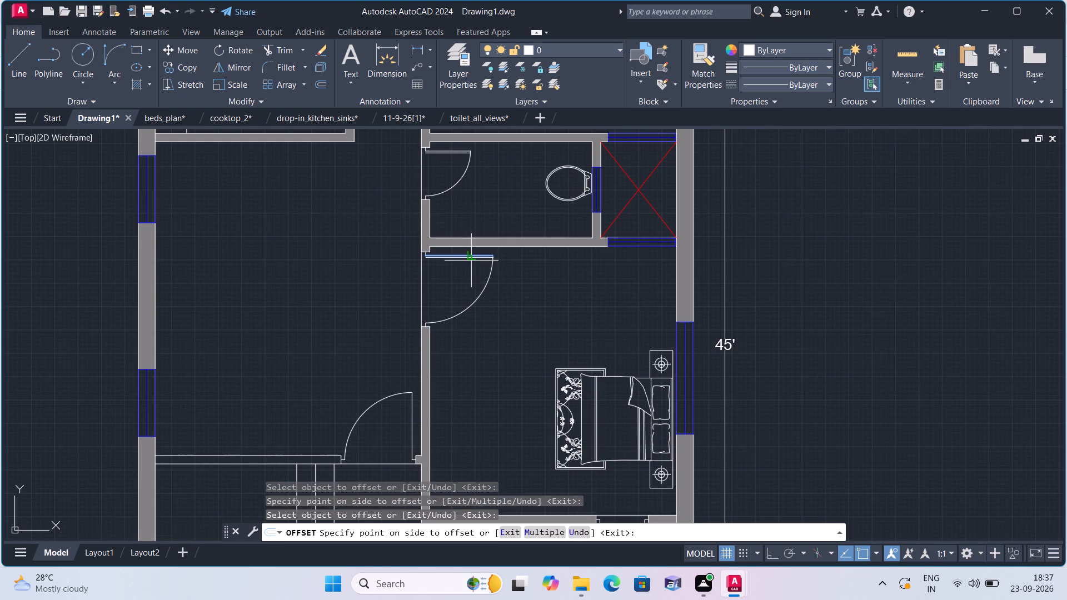
pyautogui.click(471, 275)
pyautogui.moveTo(347, 328); pyautogui.dragTo(362, 181, button='middle')
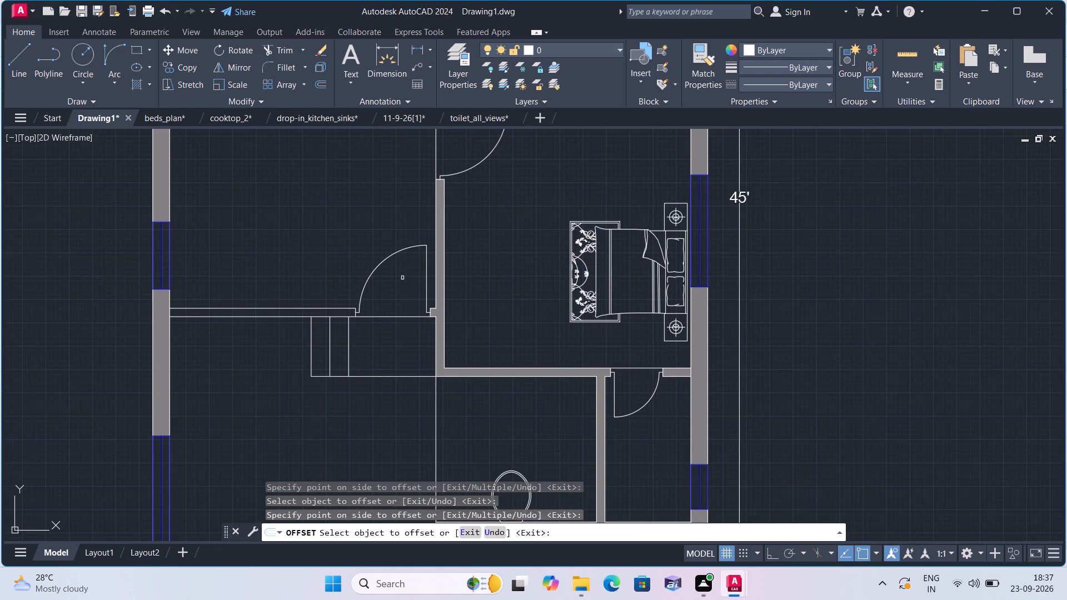
pyautogui.click(425, 289)
pyautogui.click(401, 291)
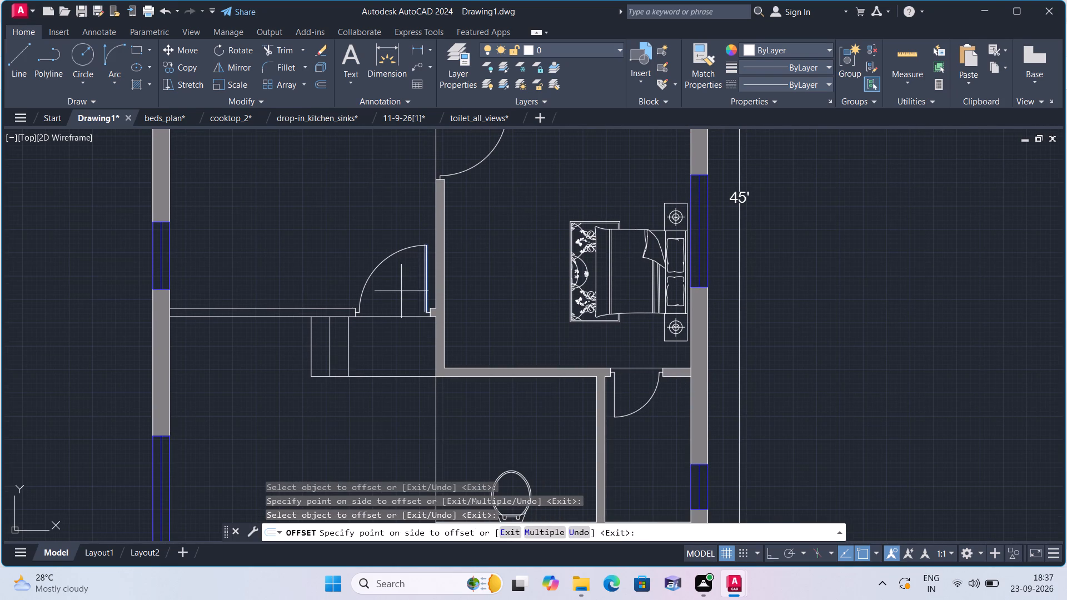
pyautogui.click(614, 393)
pyautogui.click(624, 393)
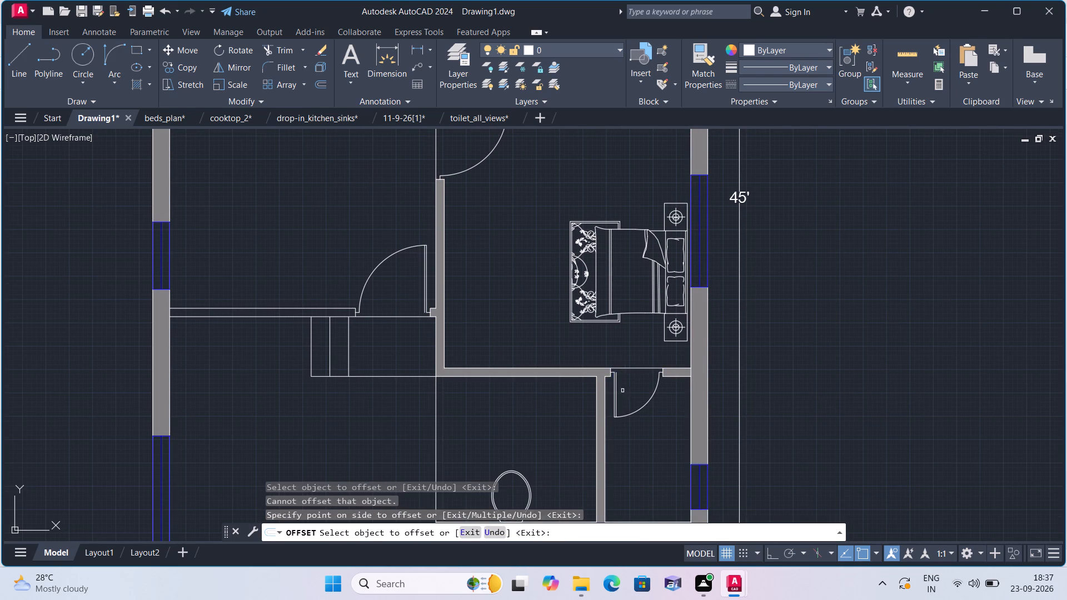
pyautogui.scroll(-3, 591, 367)
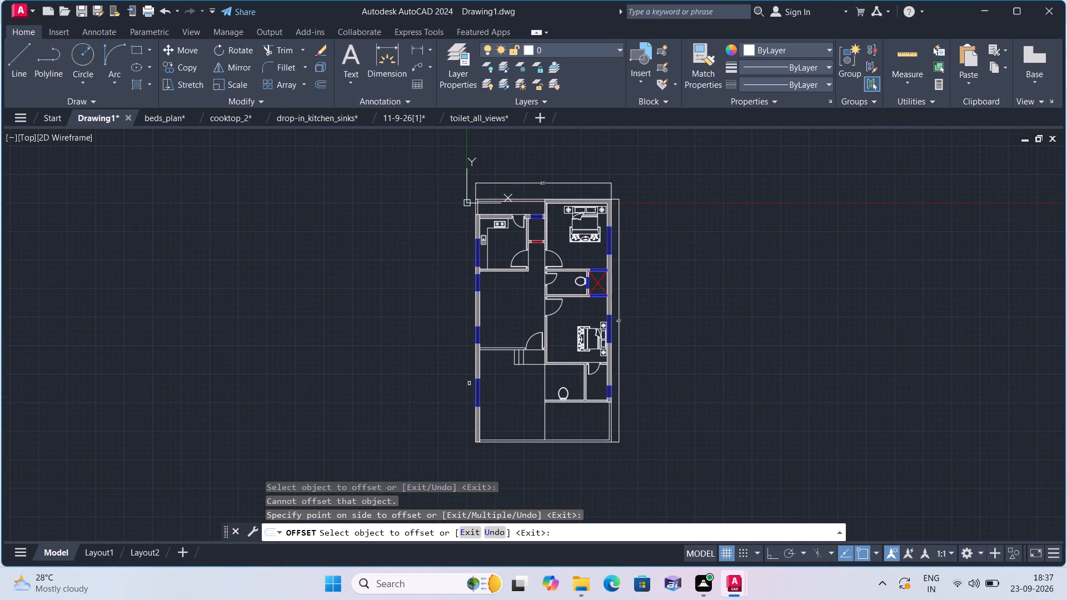
pyautogui.press('space')
# Extend the offset leaf lines of the lower toilet door and the hall door to the line across each door opening.
pyautogui.write('exte')
pyautogui.press('space')
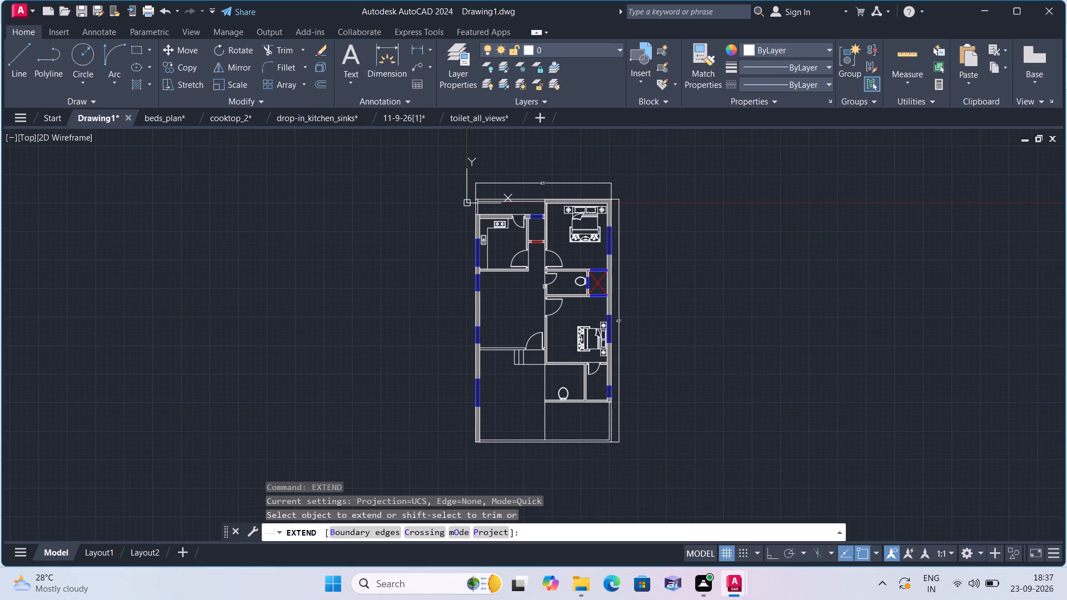
pyautogui.scroll(3, 467, 281)
pyautogui.moveTo(609, 362); pyautogui.dragTo(380, 257, button='middle')
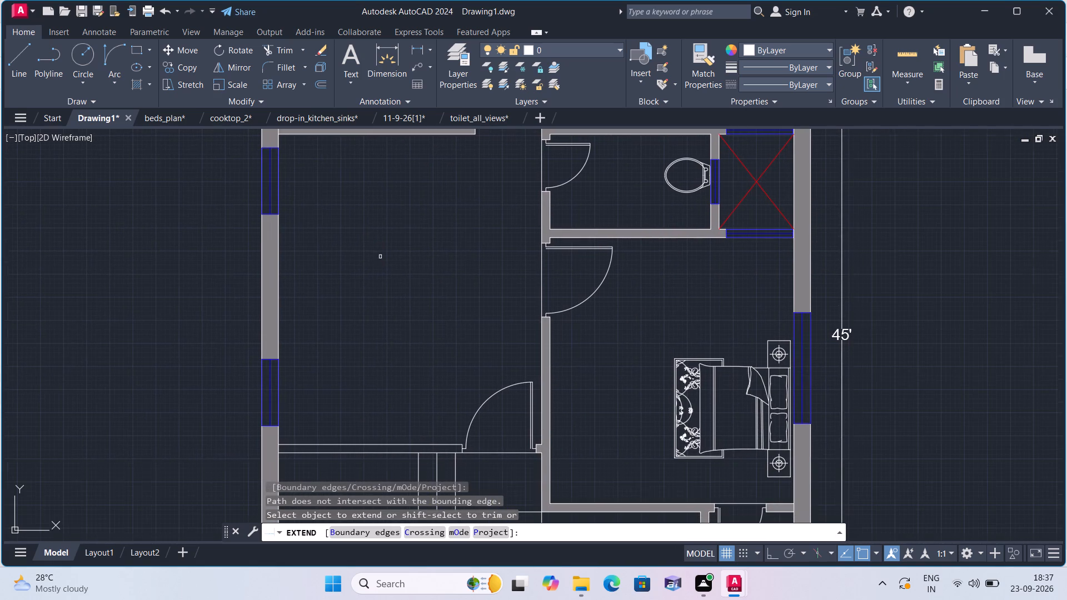
pyautogui.moveTo(585, 426); pyautogui.dragTo(431, 261, button='middle')
pyautogui.scroll(2, 544, 365)
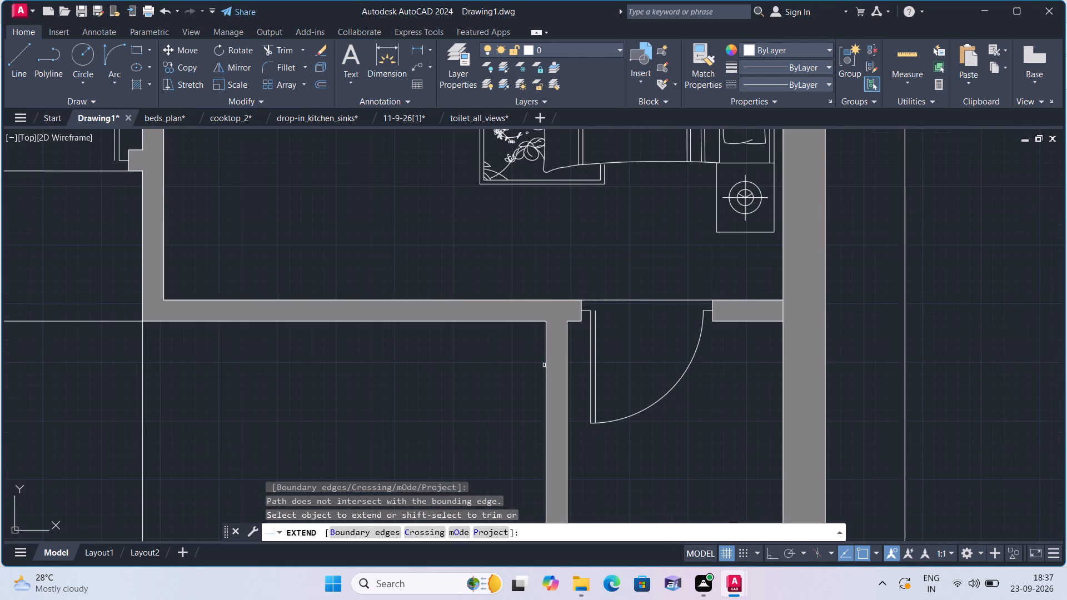
pyautogui.click(597, 309)
pyautogui.scroll(-2, 520, 293)
pyautogui.moveTo(392, 244); pyautogui.dragTo(417, 327, button='middle')
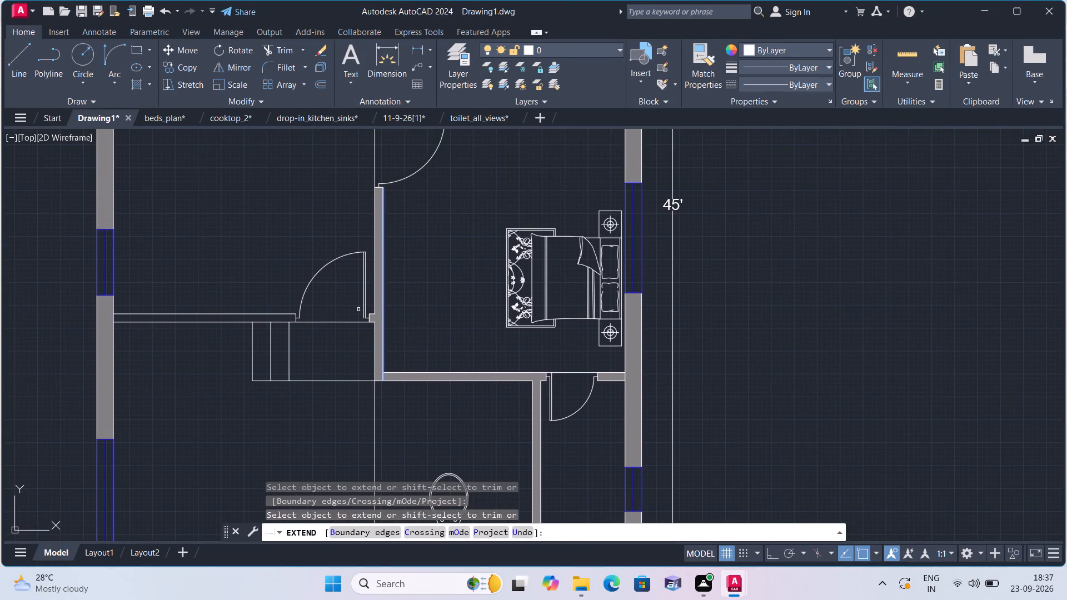
pyautogui.scroll(3, 358, 309)
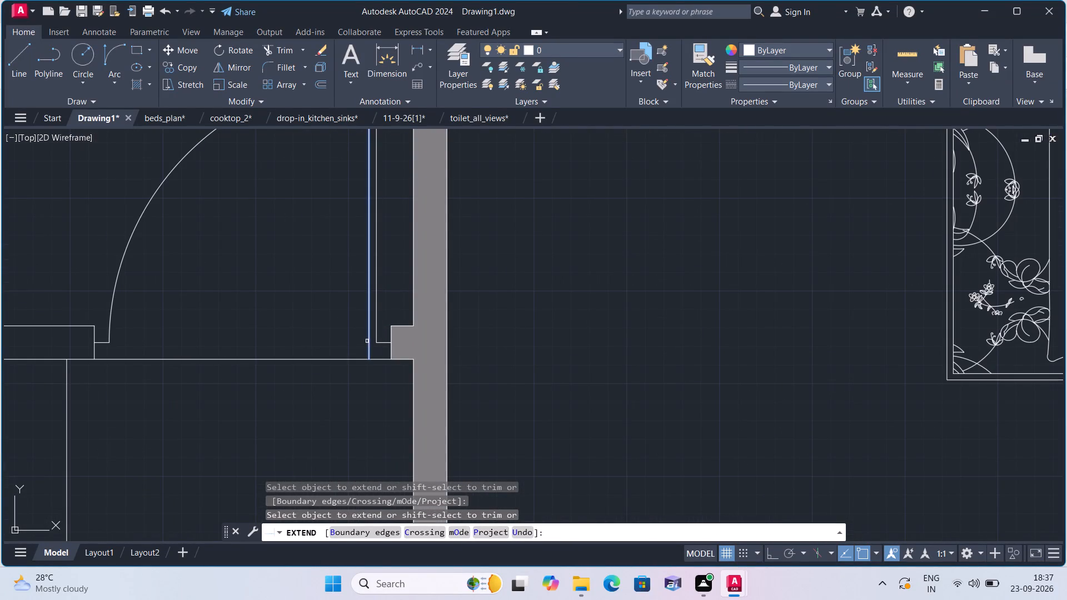
pyautogui.click(367, 341)
# Extend the offset leaf lines of the lower bedroom door and the upper toilet door to the line across their openings.
pyautogui.scroll(-3, 339, 310)
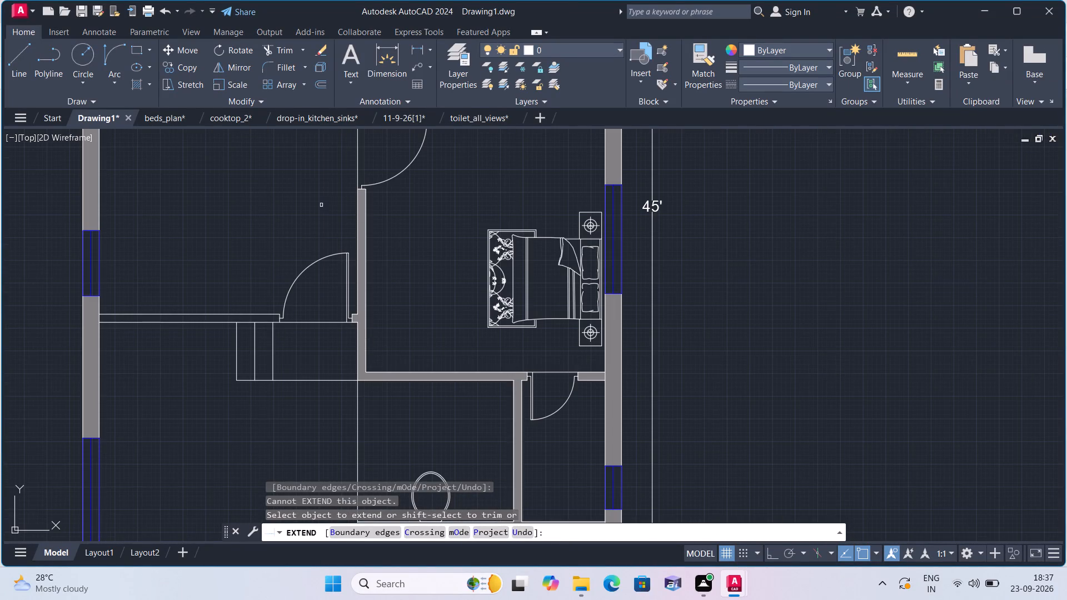
pyautogui.moveTo(325, 209); pyautogui.dragTo(380, 343, button='middle')
pyautogui.scroll(3, 393, 304)
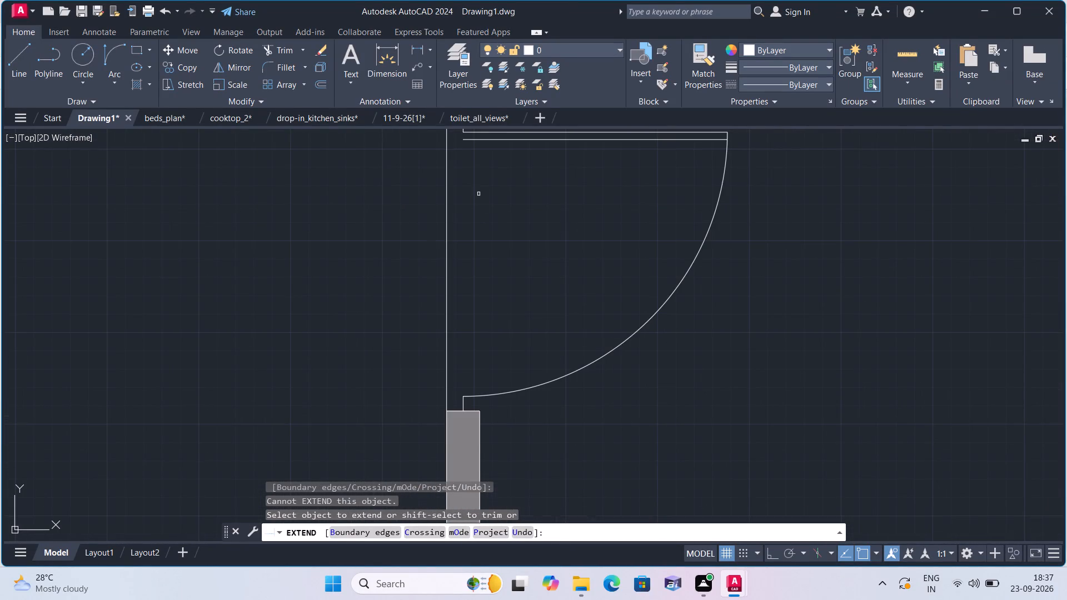
pyautogui.moveTo(479, 194); pyautogui.dragTo(470, 301, button='middle')
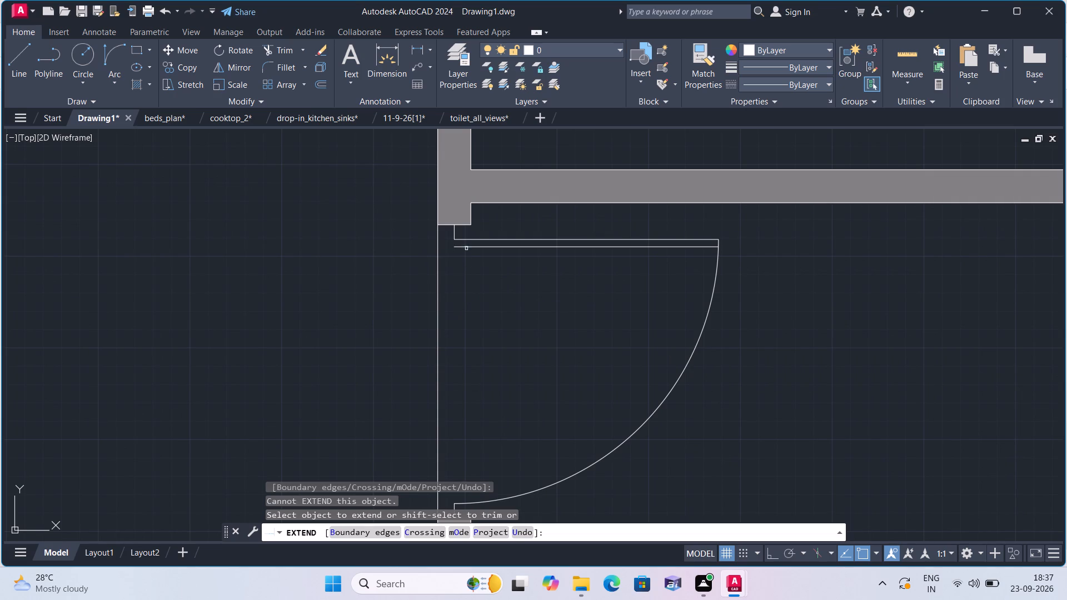
pyautogui.click(465, 247)
pyautogui.scroll(-2, 408, 247)
pyautogui.moveTo(301, 244); pyautogui.dragTo(333, 373, button='middle')
pyautogui.scroll(1, 378, 306)
pyautogui.scroll(1, 508, 171)
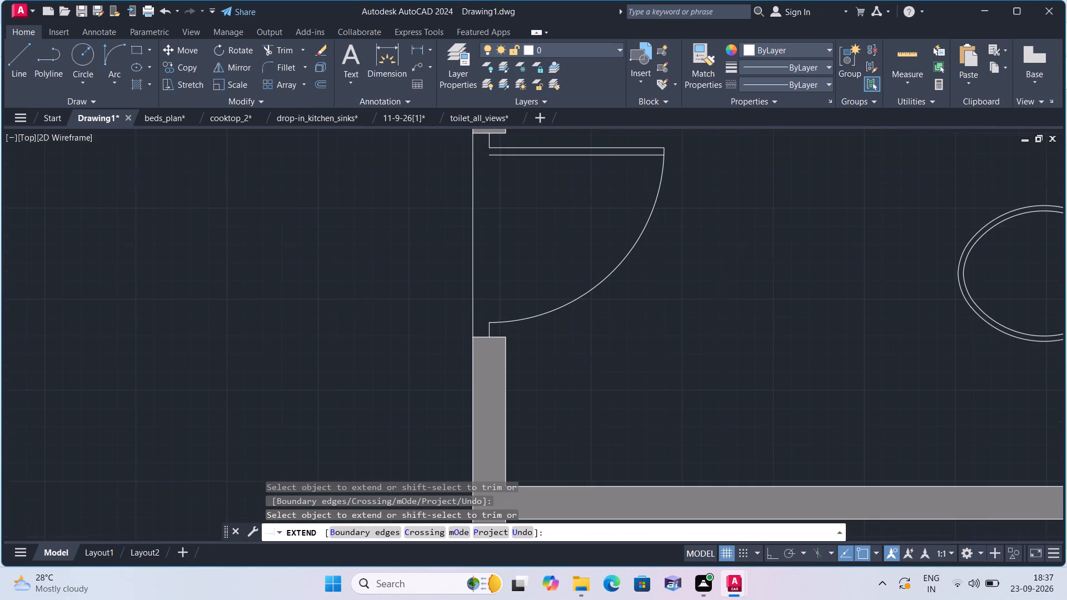
pyautogui.click(505, 153)
# Extend the offset leaf lines of the kitchen's lower door and the facing upper bedroom door to their opening lines.
pyautogui.scroll(-2, 403, 183)
pyautogui.scroll(-1, 315, 209)
pyautogui.moveTo(315, 209); pyautogui.dragTo(314, 218, button='middle')
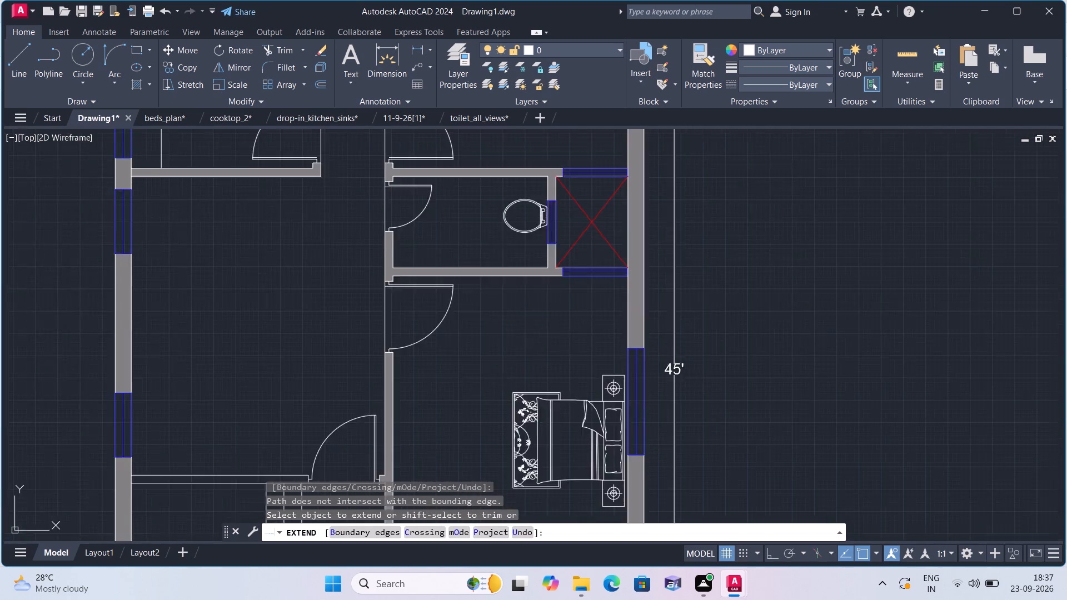
pyautogui.moveTo(314, 218); pyautogui.dragTo(326, 312, button='middle')
pyautogui.scroll(3, 315, 250)
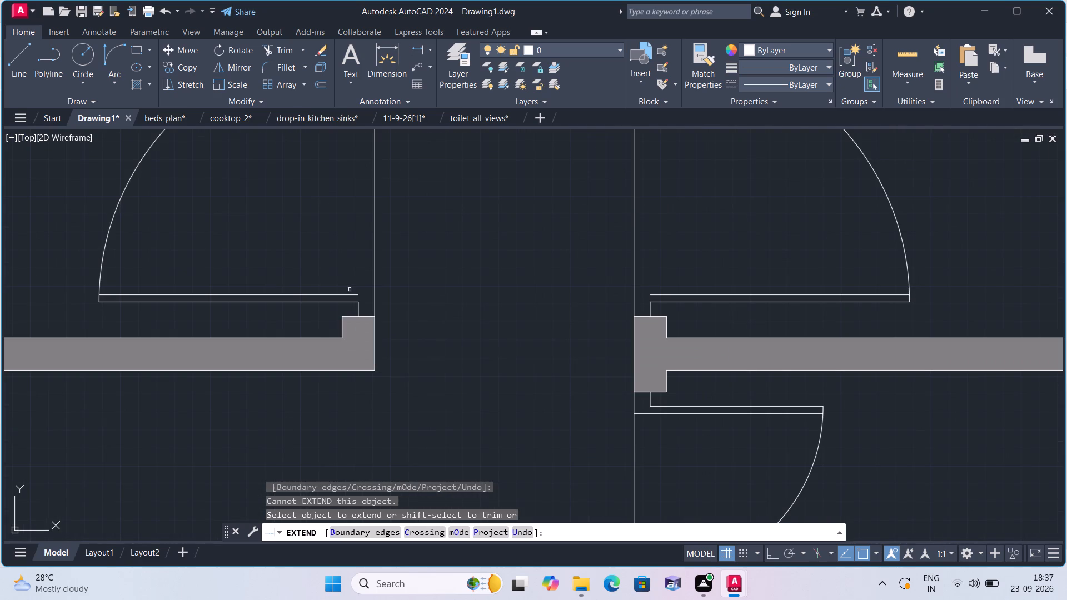
pyautogui.click(352, 293)
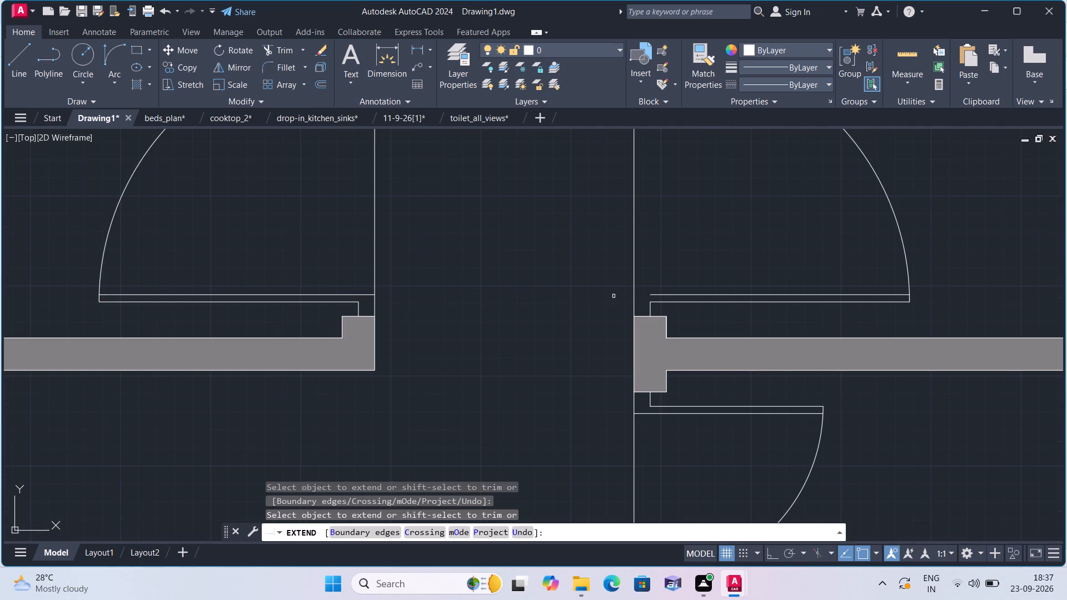
pyautogui.click(656, 296)
# Extend the offset leaf line of the kitchen's upper door to the outer wall line, and finish extending.
pyautogui.scroll(-2, 559, 272)
pyautogui.moveTo(526, 263); pyautogui.dragTo(531, 286, button='middle')
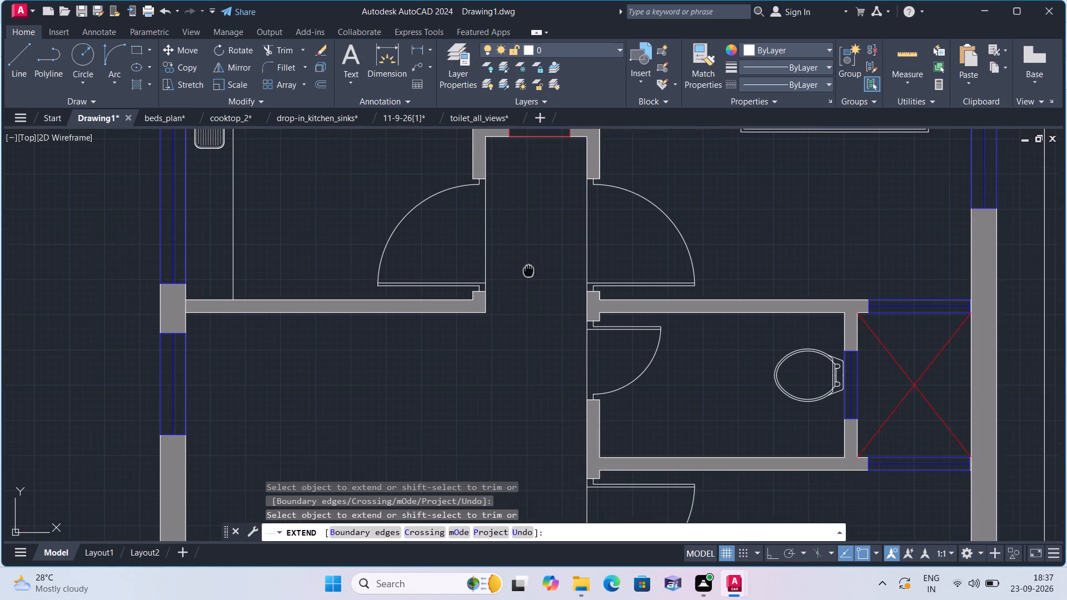
pyautogui.moveTo(531, 286); pyautogui.dragTo(534, 296, button='middle')
pyautogui.scroll(-1, 534, 296)
pyautogui.moveTo(430, 216); pyautogui.dragTo(438, 244, button='middle')
pyautogui.moveTo(495, 147); pyautogui.dragTo(502, 196, button='middle')
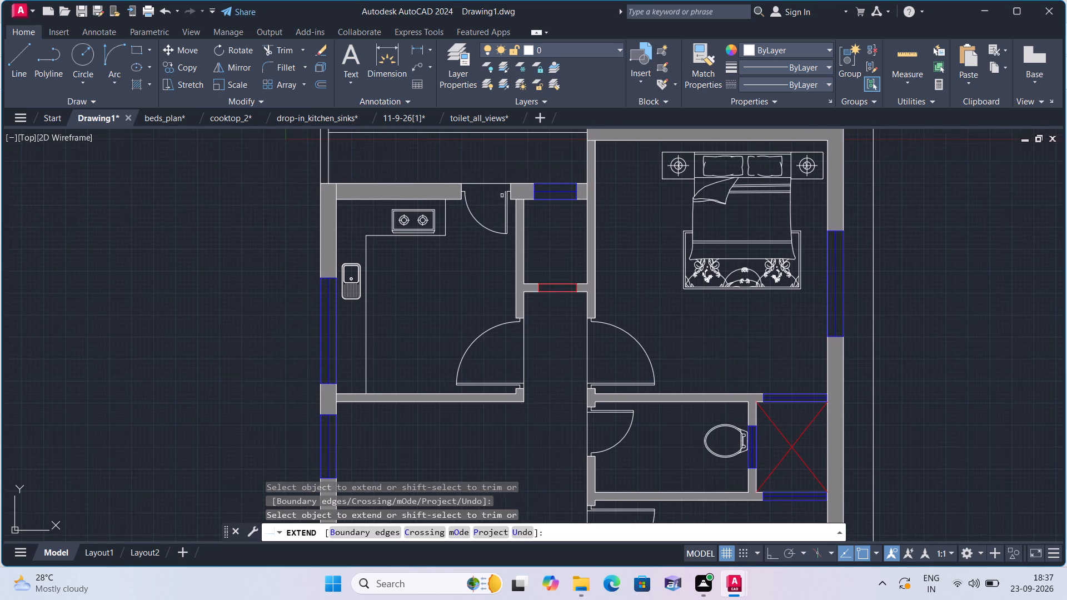
pyautogui.scroll(3, 502, 196)
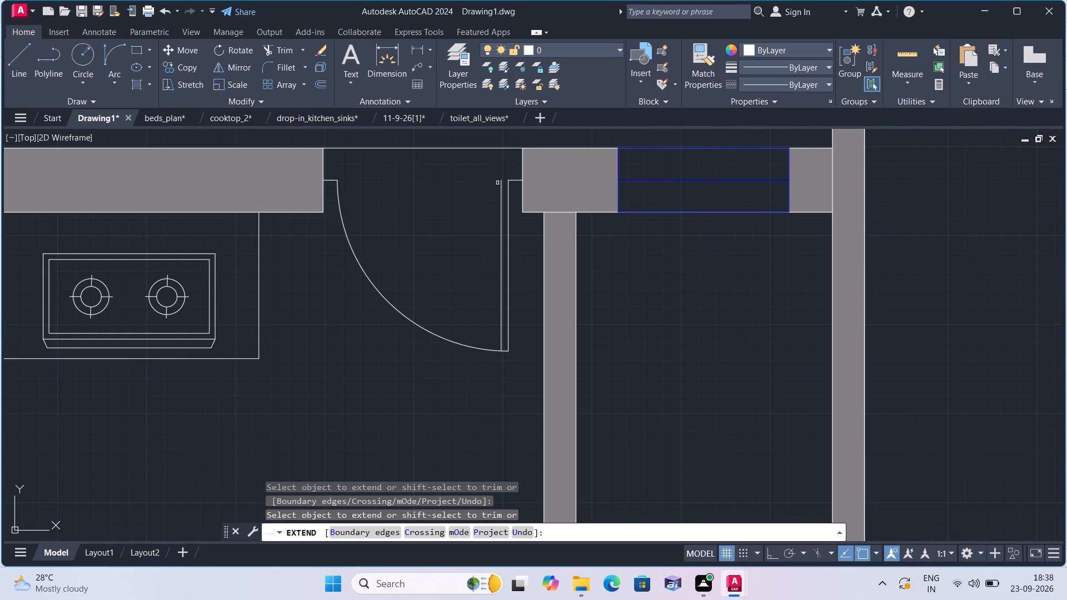
pyautogui.click(501, 185)
pyautogui.press('space')
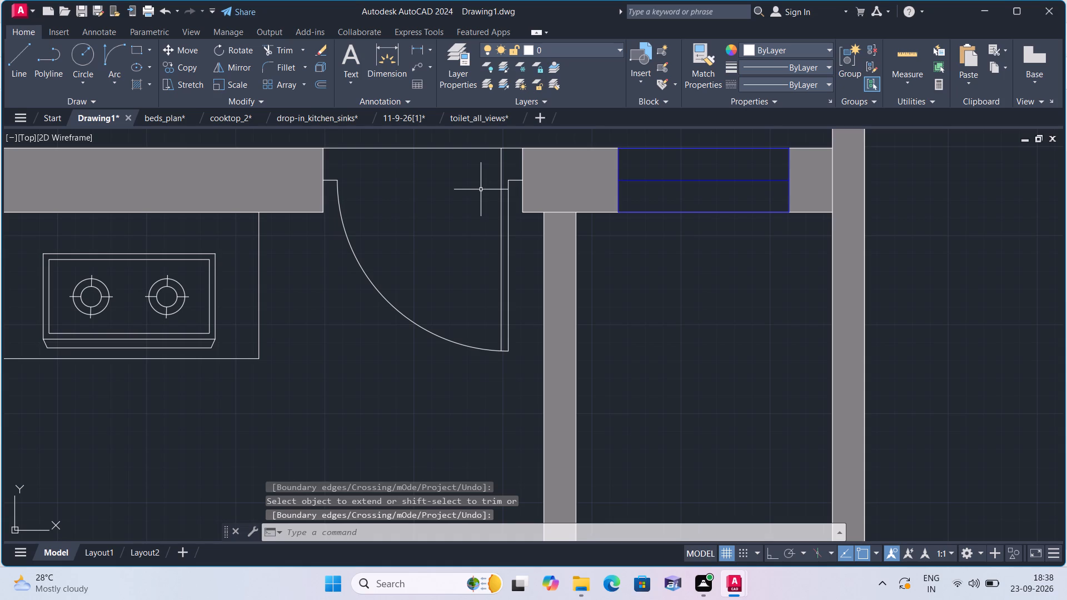
pyautogui.press('space')
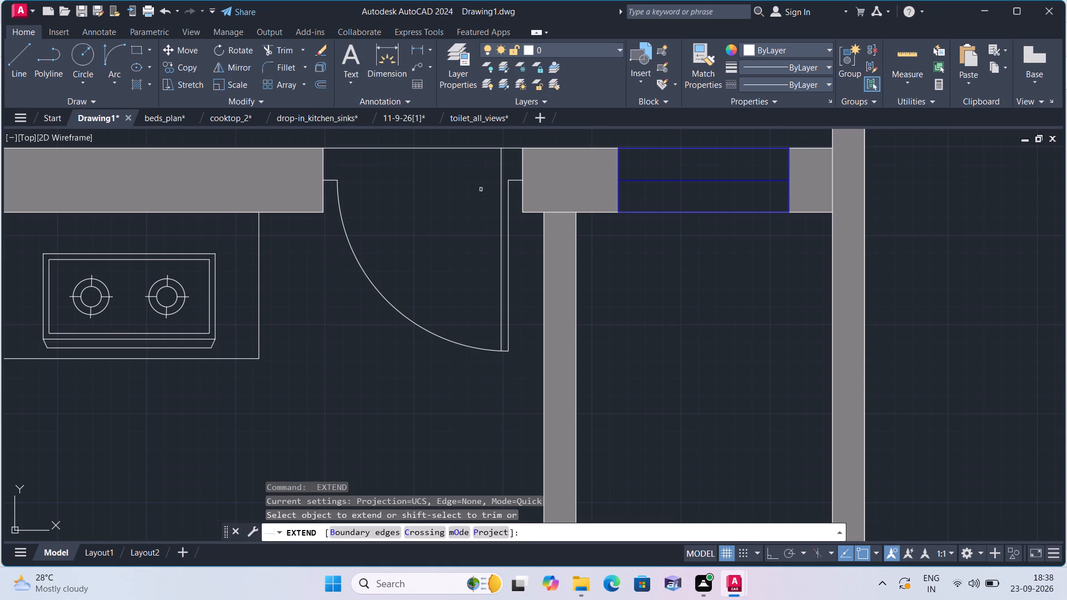
pyautogui.press('Escape')
# Offset the inner face of the lower toilet's upper wall by 3' down into the room with the toilet fixture.
pyautogui.write('offset')
pyautogui.press('space')
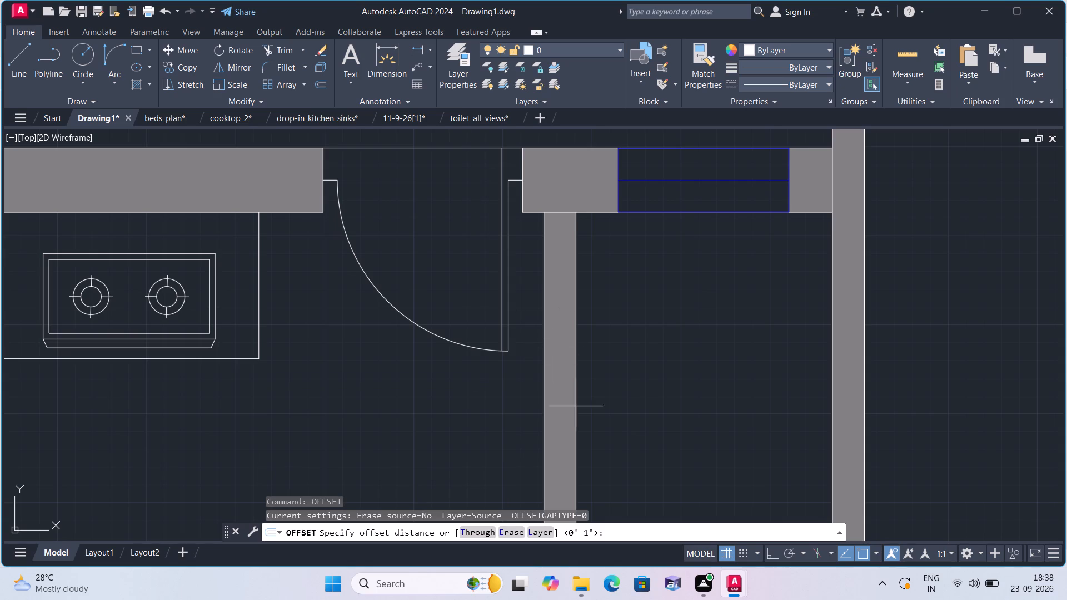
pyautogui.moveTo(601, 425); pyautogui.dragTo(461, 263, button='middle')
pyautogui.scroll(-1, 461, 263)
pyautogui.moveTo(505, 357); pyautogui.dragTo(458, 233, button='middle')
pyautogui.scroll(-1, 450, 221)
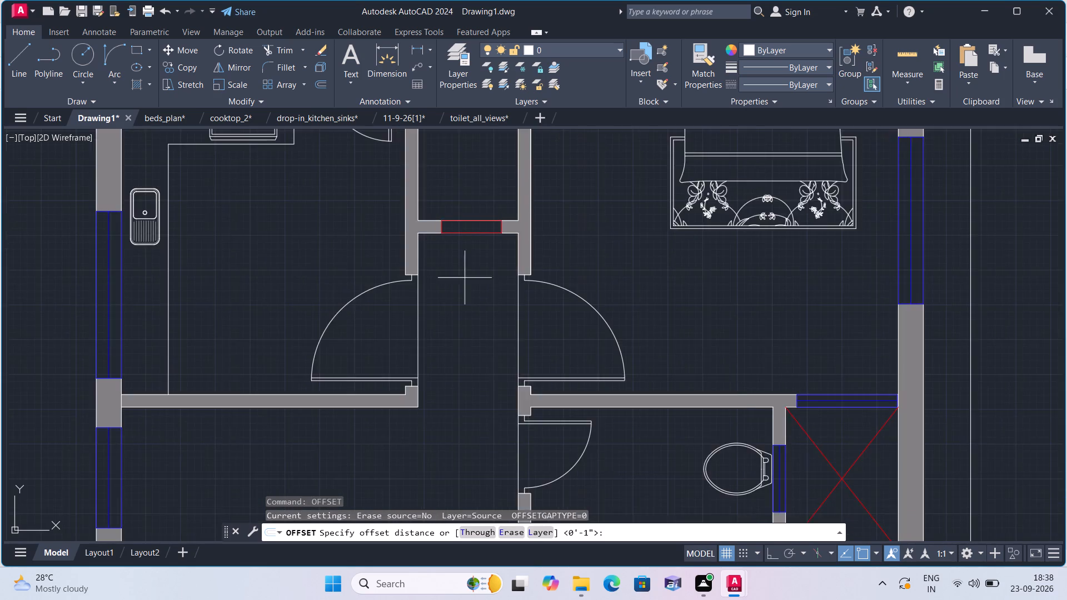
pyautogui.scroll(-1, 469, 285)
pyautogui.moveTo(543, 412); pyautogui.dragTo(482, 285, button='middle')
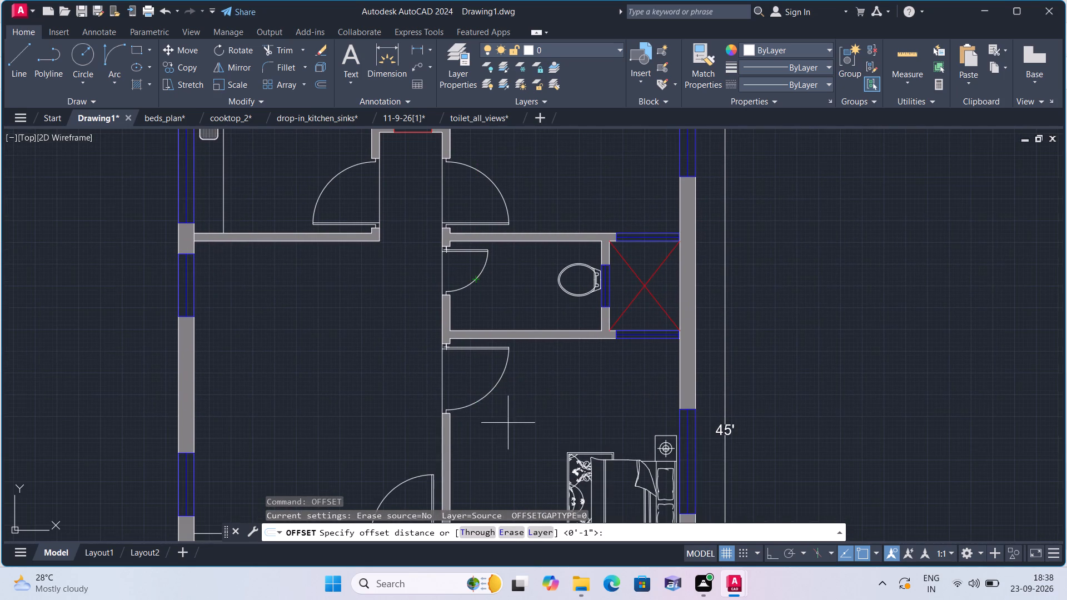
pyautogui.moveTo(508, 423); pyautogui.dragTo(484, 311, button='middle')
pyautogui.scroll(-1, 508, 423)
pyautogui.moveTo(485, 420); pyautogui.dragTo(467, 258, button='middle')
pyautogui.scroll(-1, 461, 307)
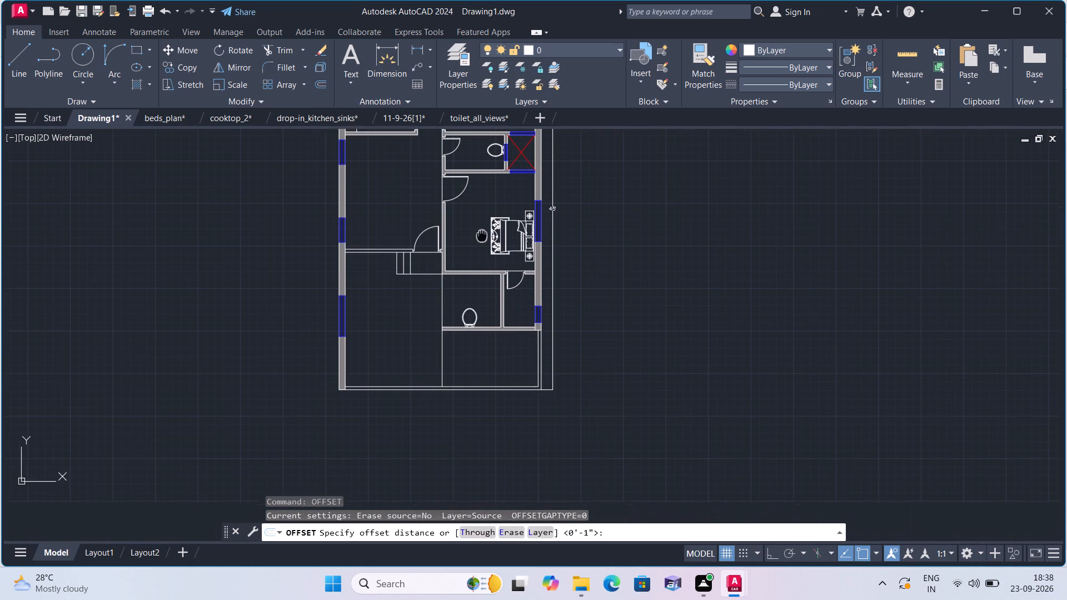
pyautogui.scroll(2, 469, 337)
pyautogui.middleClick(485, 270)
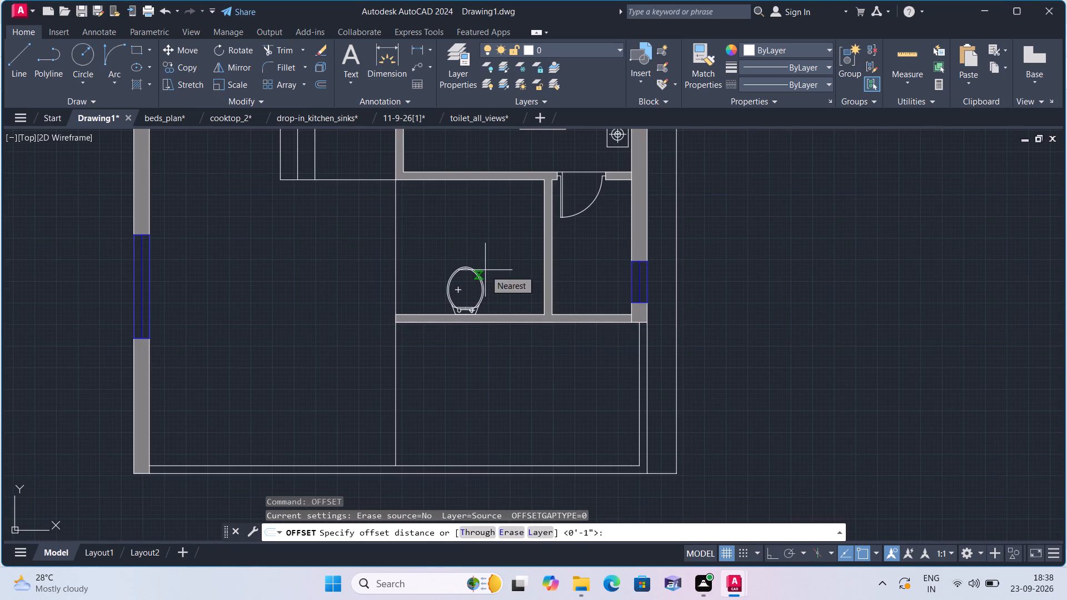
pyautogui.moveTo(475, 216); pyautogui.dragTo(481, 229, button='middle')
pyautogui.scroll(2, 480, 212)
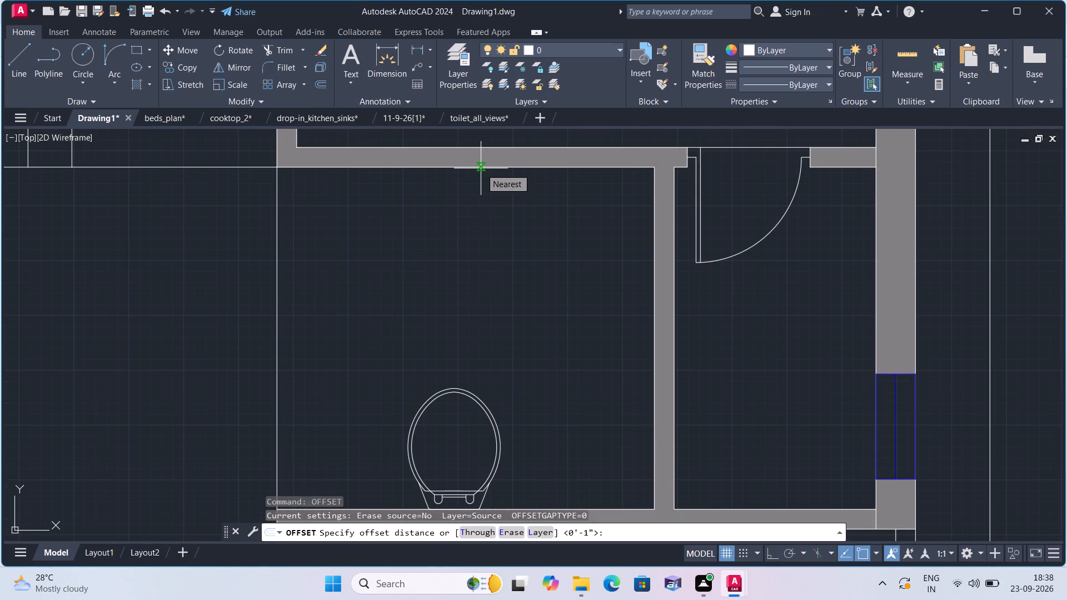
pyautogui.write("3'")
pyautogui.press('space')
pyautogui.click(481, 168)
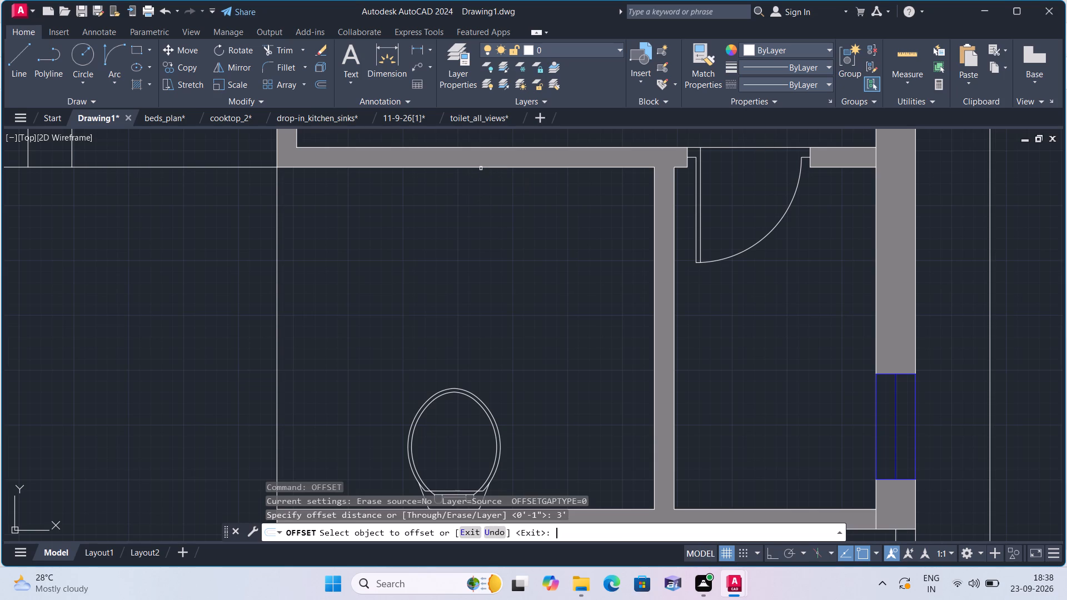
pyautogui.click(478, 166)
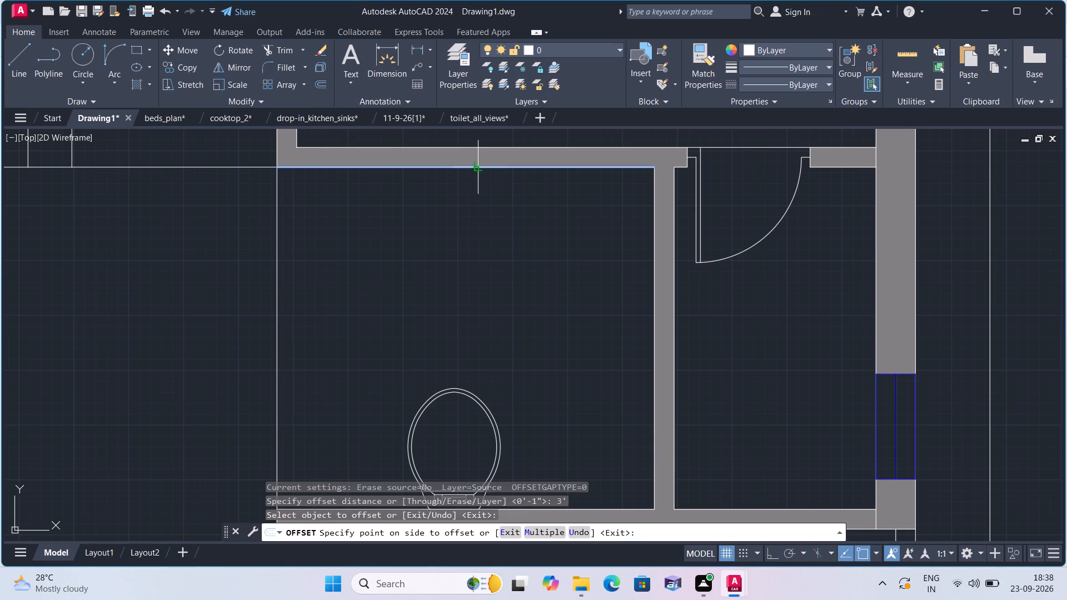
pyautogui.click(486, 233)
# Offset the inner face of the same room's lower wall upward by the same 3', and finish offsetting.
pyautogui.moveTo(485, 246); pyautogui.dragTo(483, 196, button='middle')
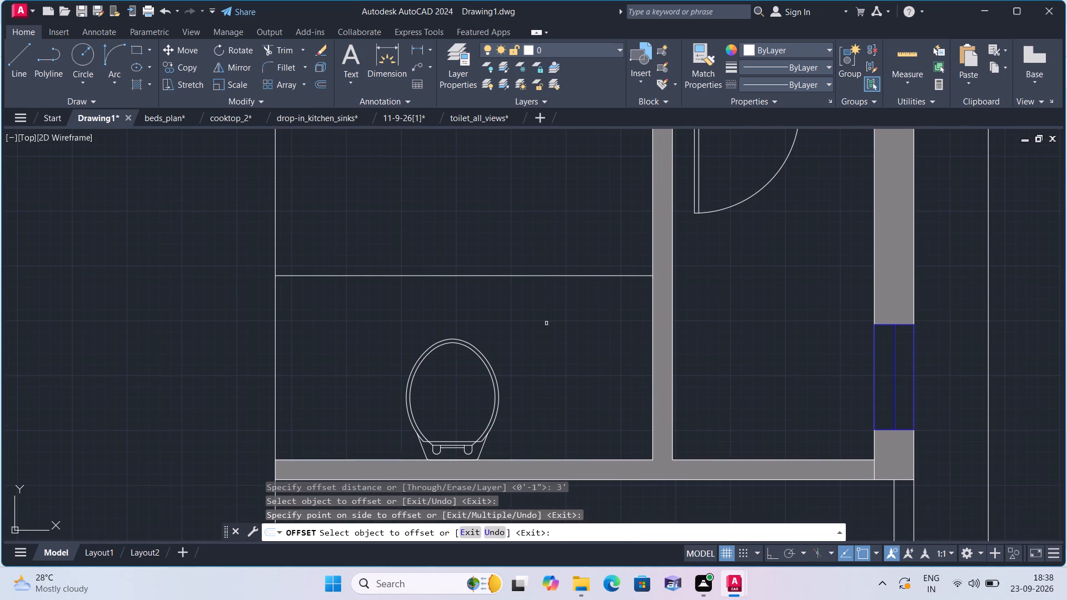
pyautogui.click(563, 458)
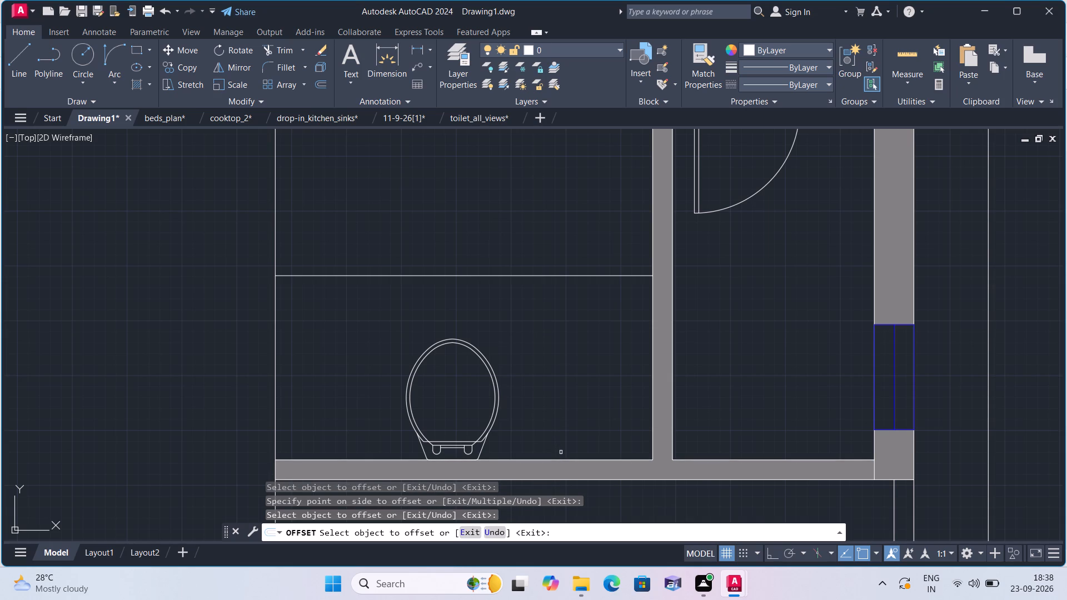
pyautogui.click(564, 459)
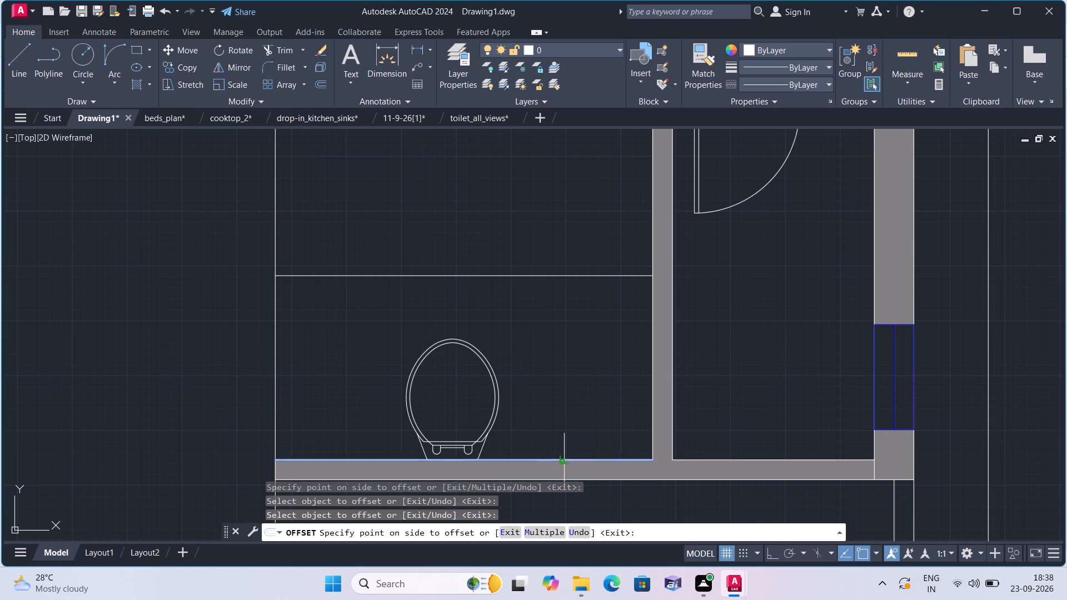
pyautogui.click(565, 392)
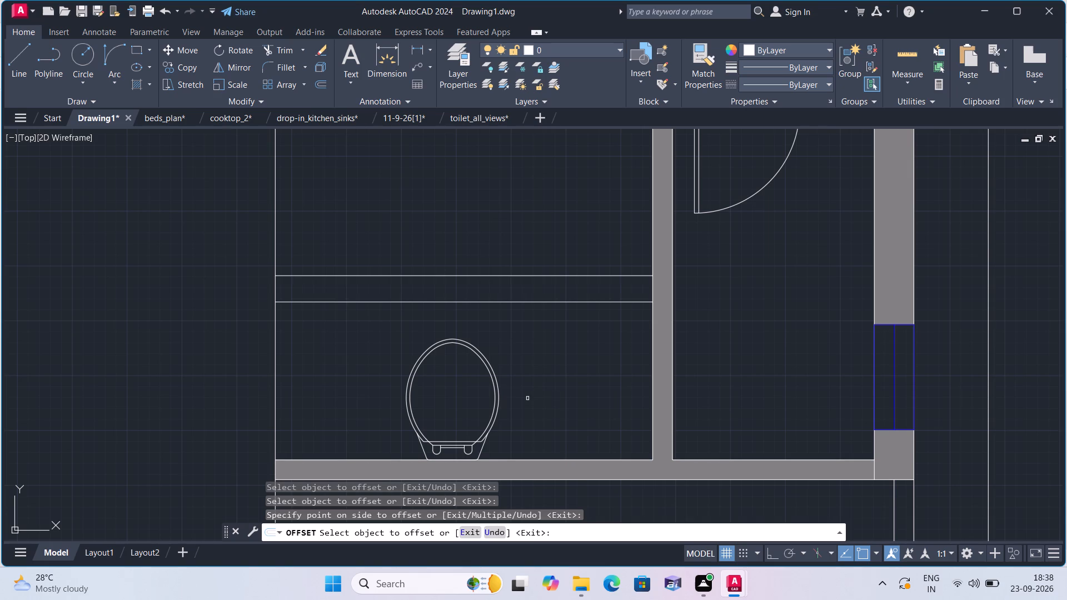
pyautogui.press('space')
# Move the whole toilet fixture, including its base details, into the adjoining narrow room, with its back edge on the lower wall's inner face.
pyautogui.scroll(1, 537, 433)
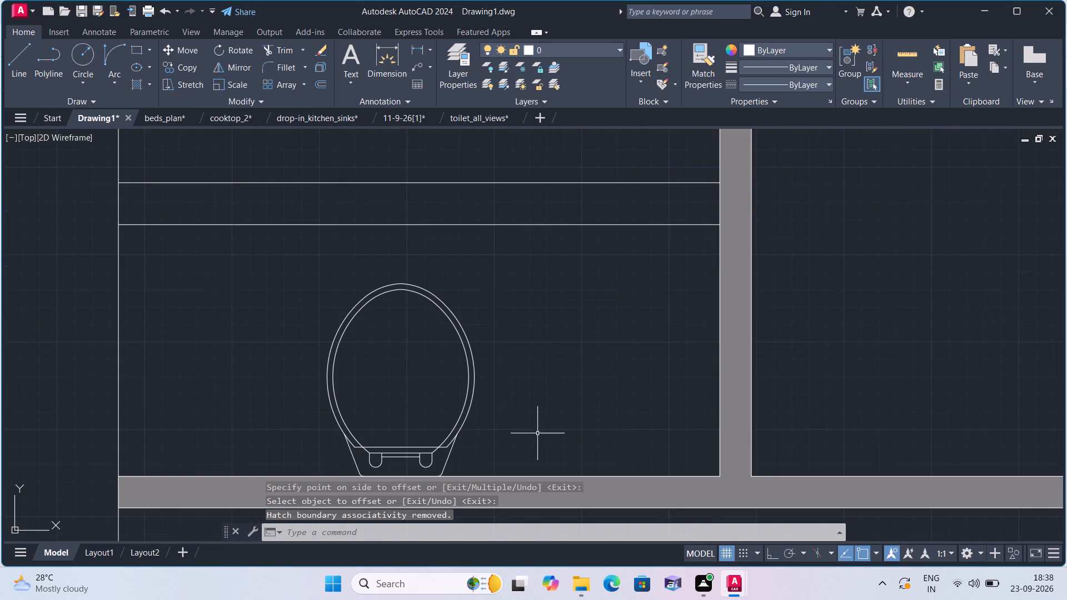
pyautogui.click(536, 438)
pyautogui.click(277, 317)
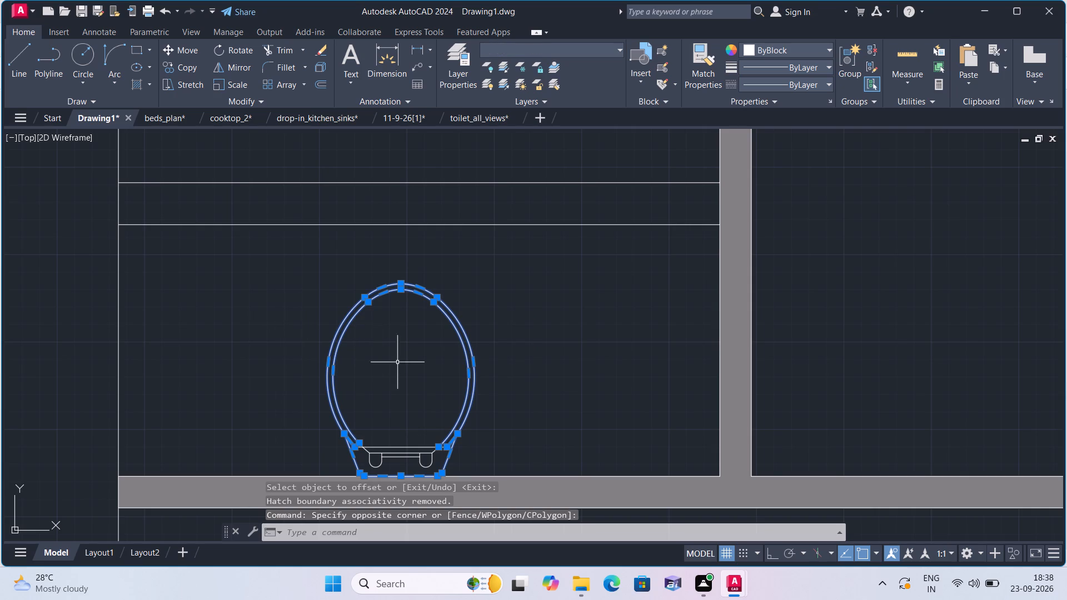
pyautogui.scroll(1, 496, 454)
pyautogui.moveTo(495, 453); pyautogui.dragTo(486, 424, button='middle')
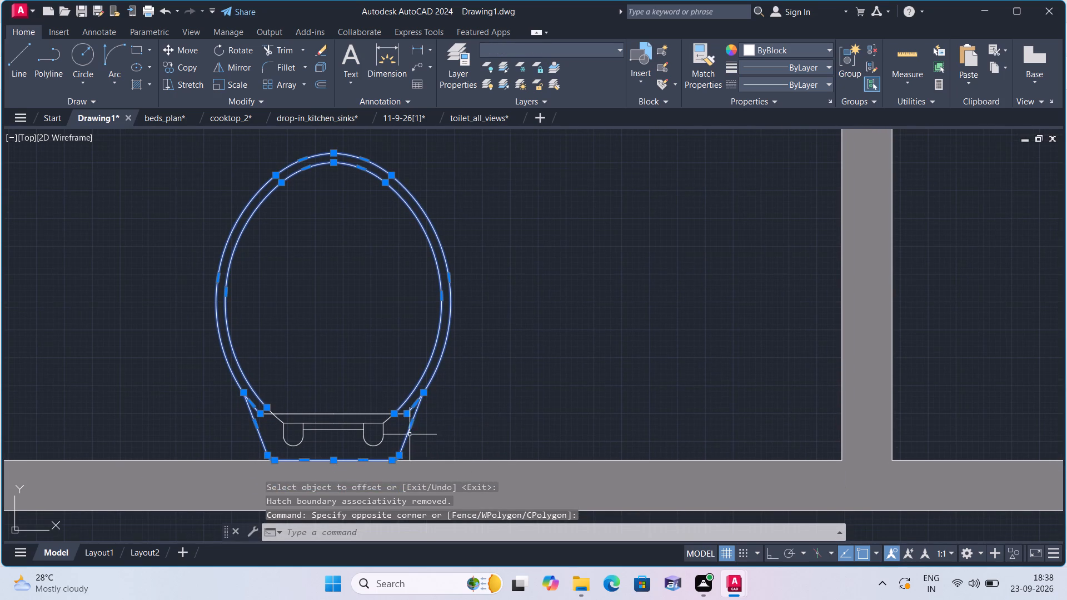
pyautogui.click(397, 433)
pyautogui.click(203, 369)
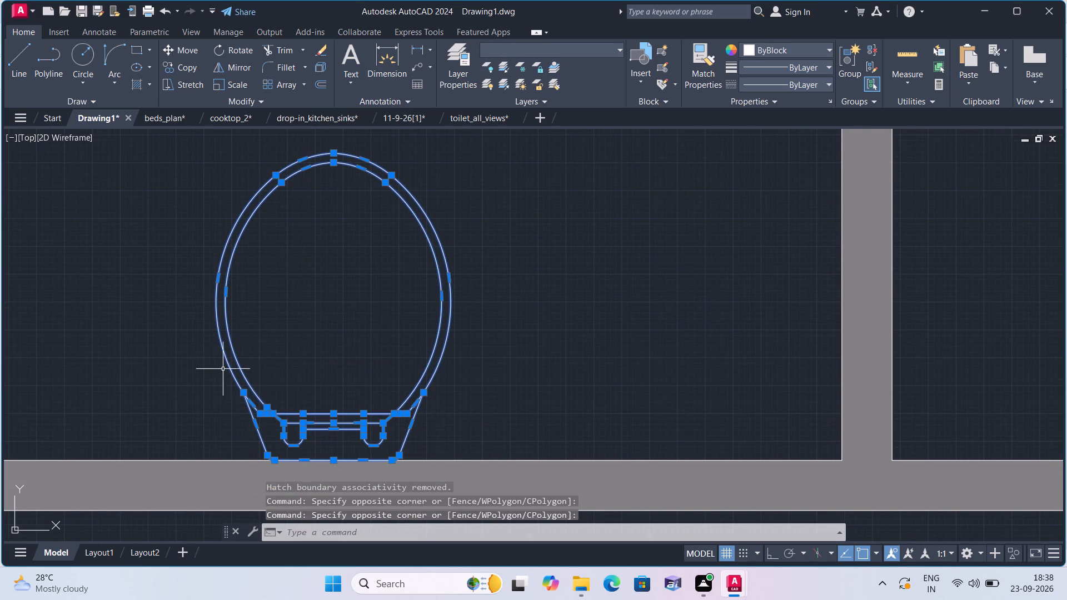
pyautogui.click(175, 53)
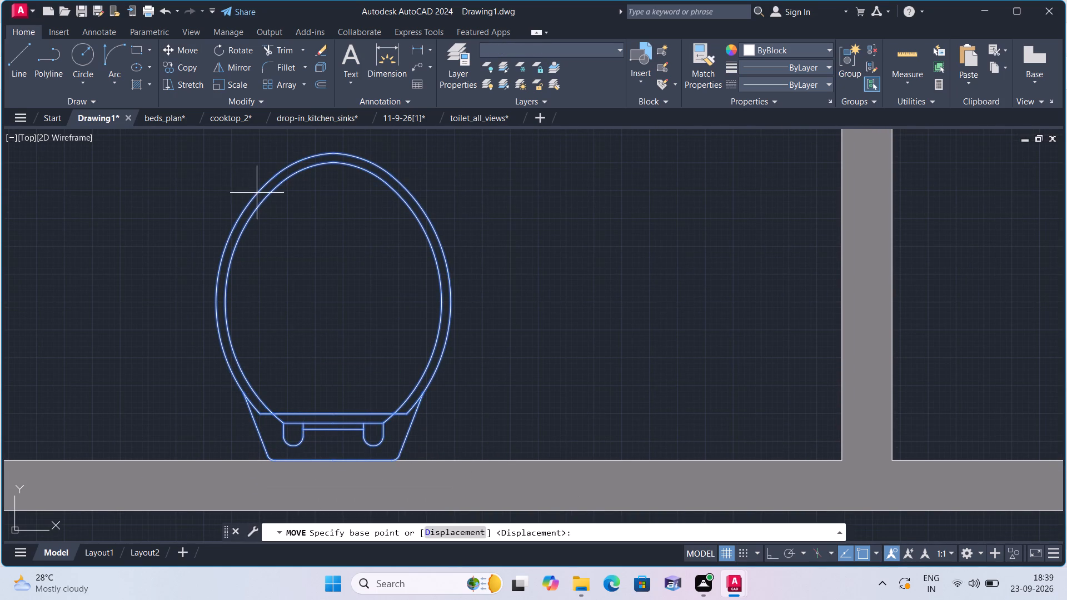
pyautogui.moveTo(287, 265); pyautogui.dragTo(273, 204, button='middle')
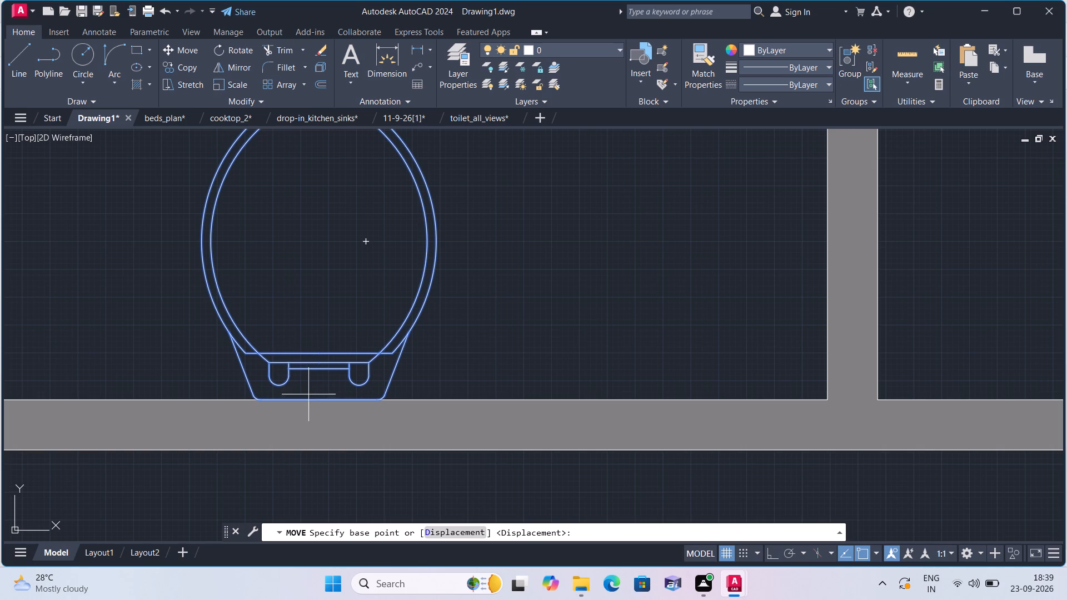
pyautogui.click(317, 400)
pyautogui.scroll(-1, 417, 393)
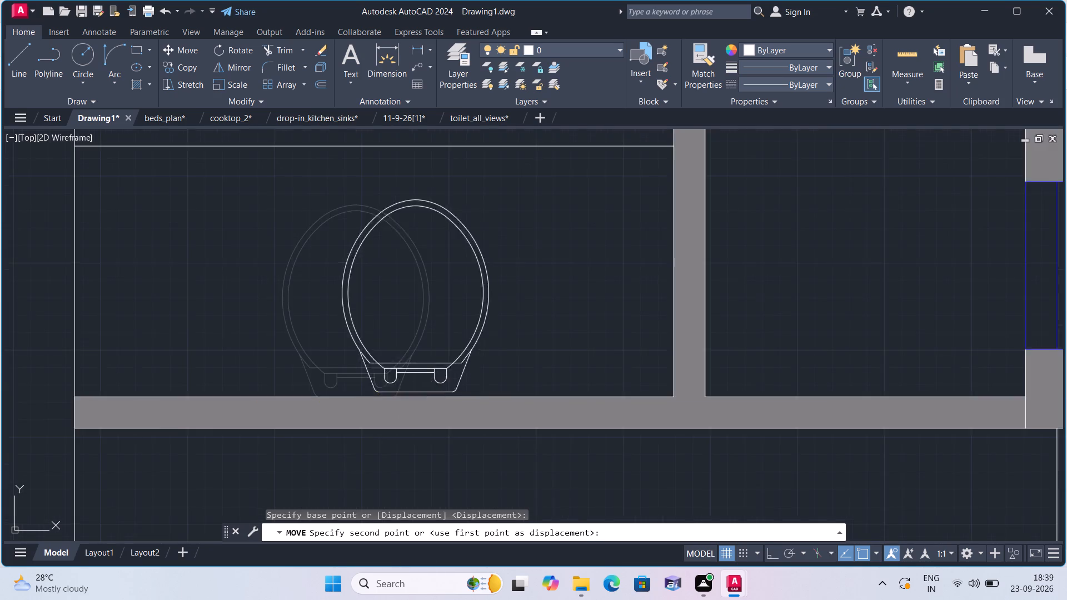
pyautogui.moveTo(446, 391); pyautogui.dragTo(93, 402, button='middle')
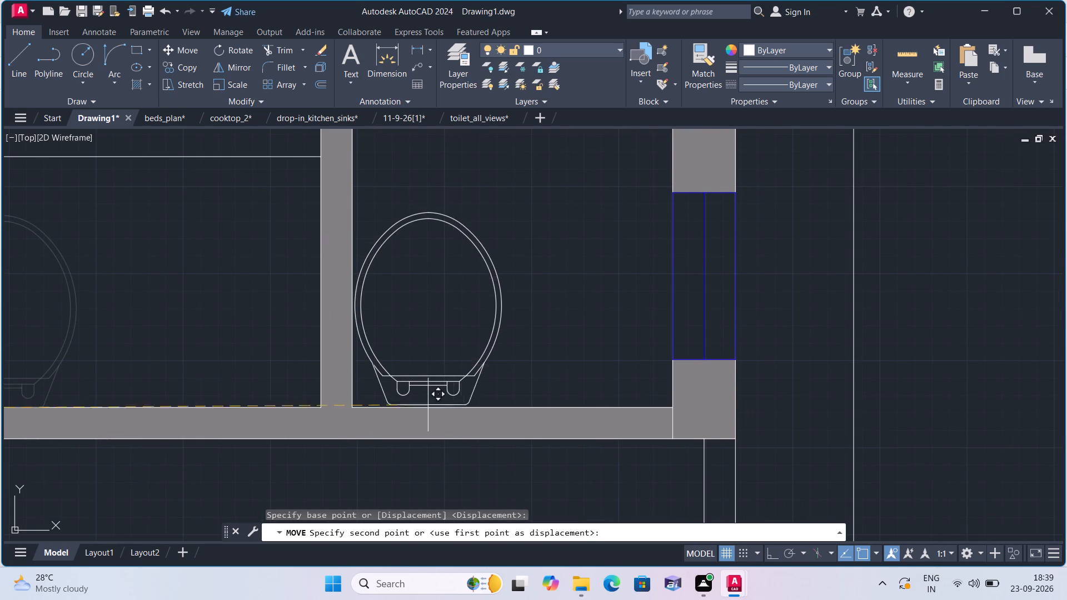
pyautogui.click(441, 407)
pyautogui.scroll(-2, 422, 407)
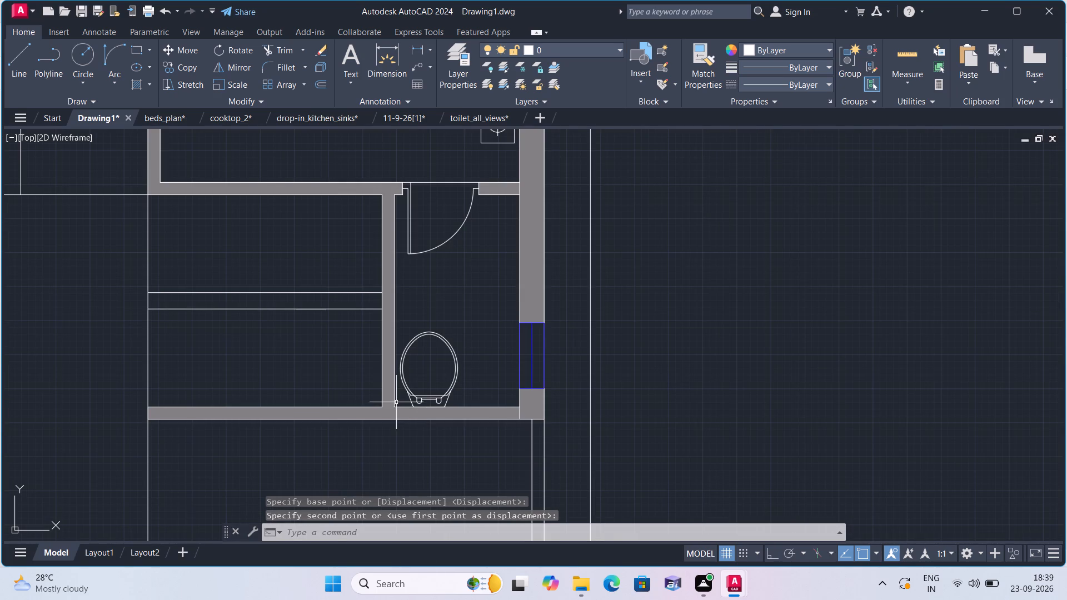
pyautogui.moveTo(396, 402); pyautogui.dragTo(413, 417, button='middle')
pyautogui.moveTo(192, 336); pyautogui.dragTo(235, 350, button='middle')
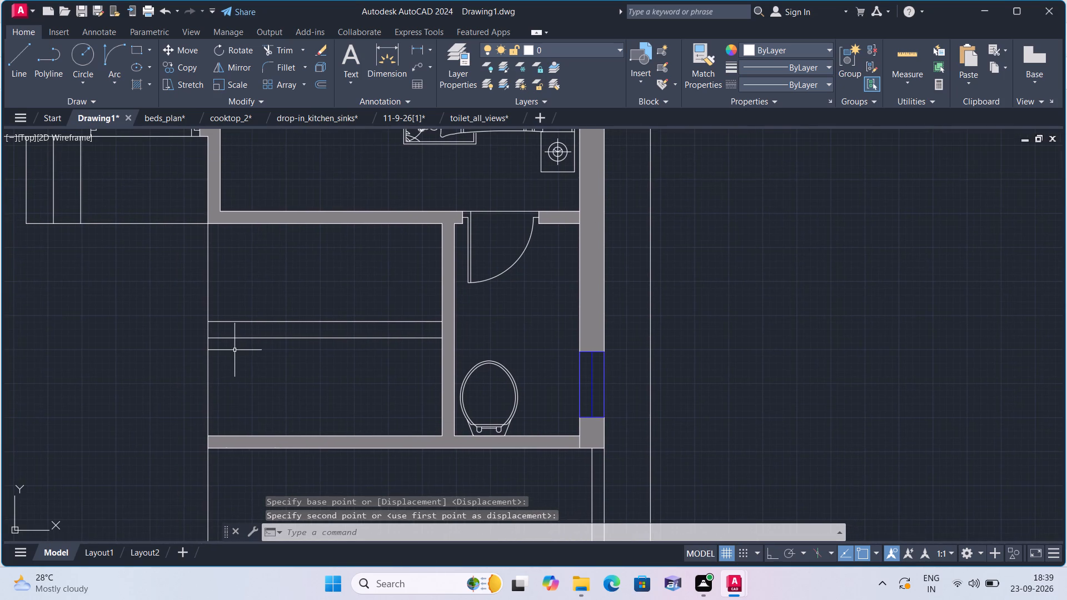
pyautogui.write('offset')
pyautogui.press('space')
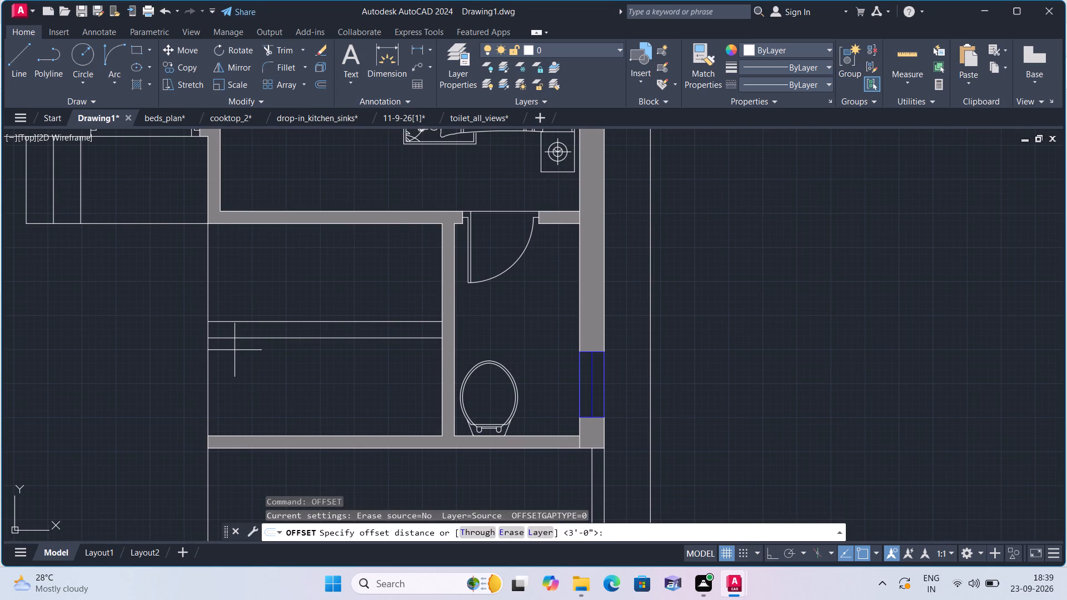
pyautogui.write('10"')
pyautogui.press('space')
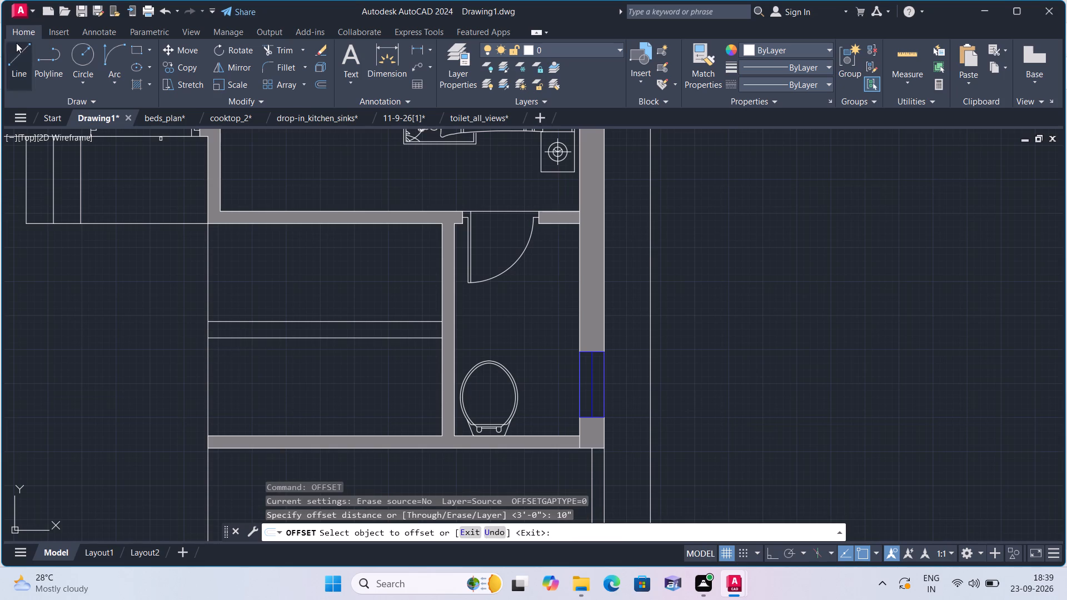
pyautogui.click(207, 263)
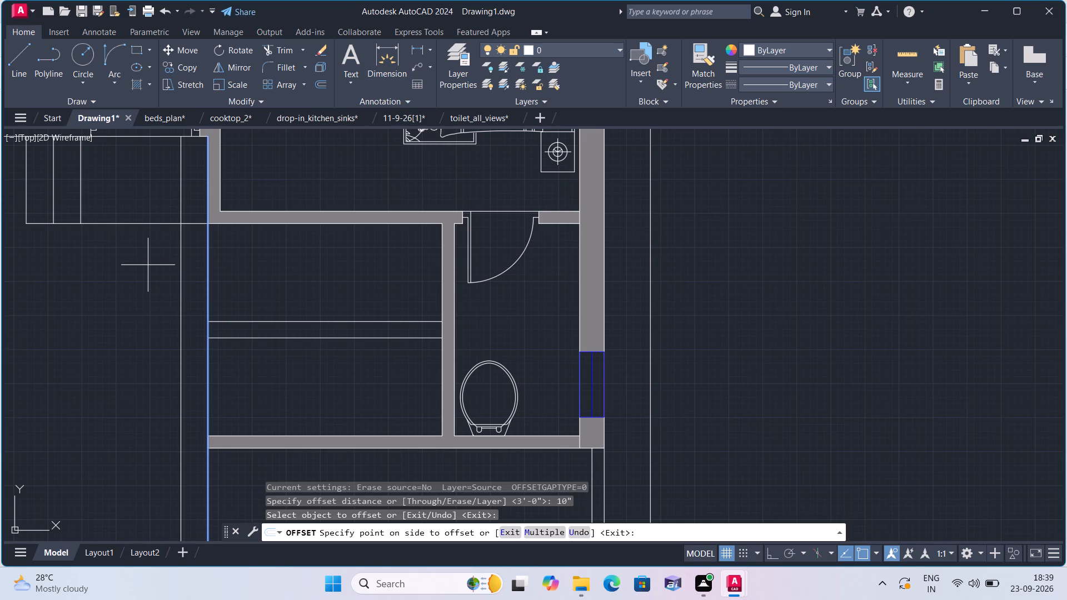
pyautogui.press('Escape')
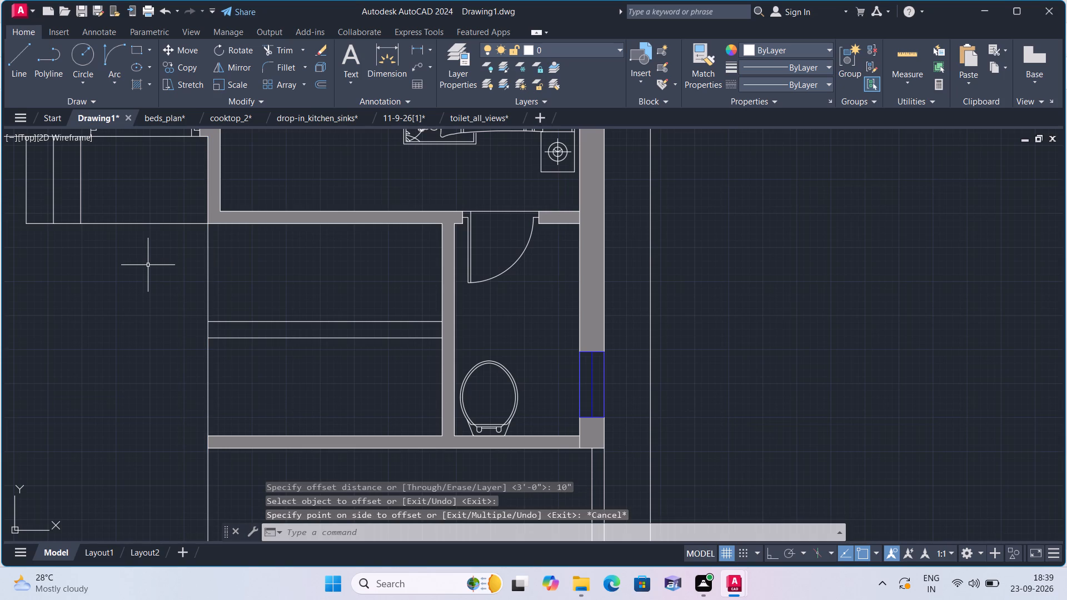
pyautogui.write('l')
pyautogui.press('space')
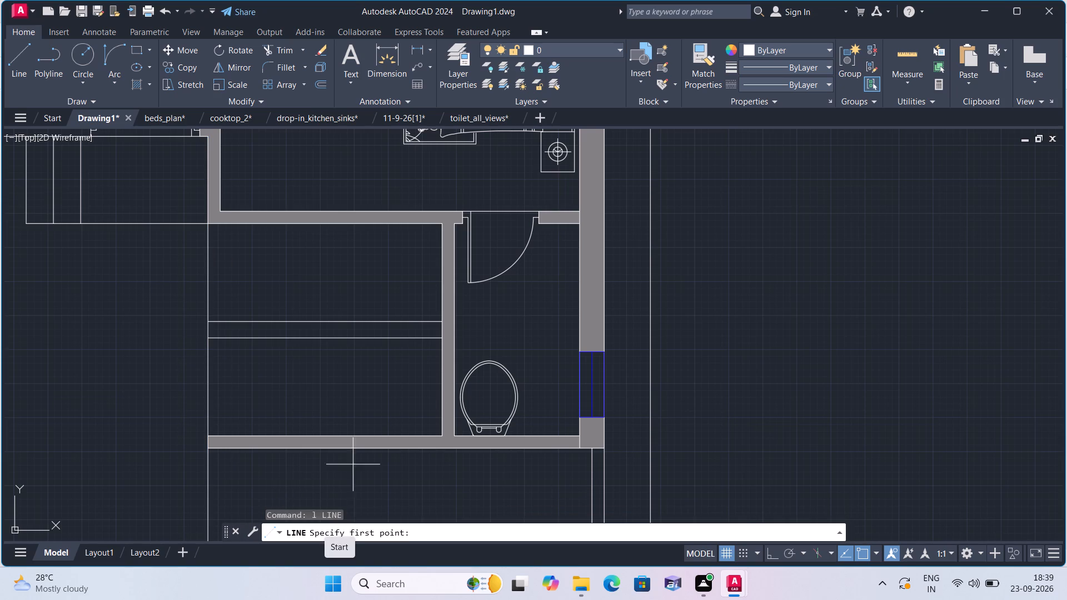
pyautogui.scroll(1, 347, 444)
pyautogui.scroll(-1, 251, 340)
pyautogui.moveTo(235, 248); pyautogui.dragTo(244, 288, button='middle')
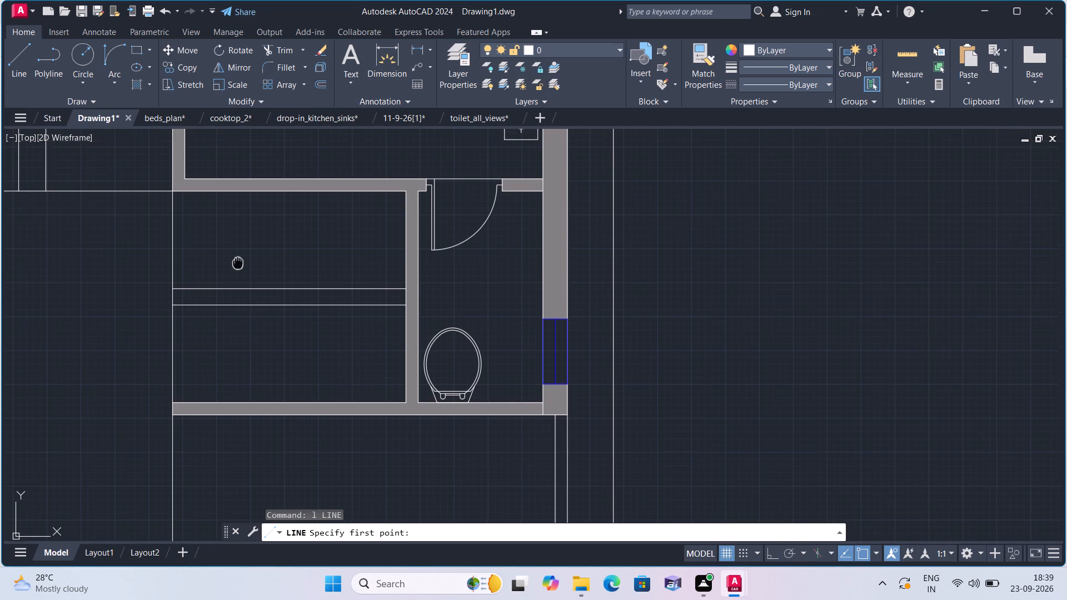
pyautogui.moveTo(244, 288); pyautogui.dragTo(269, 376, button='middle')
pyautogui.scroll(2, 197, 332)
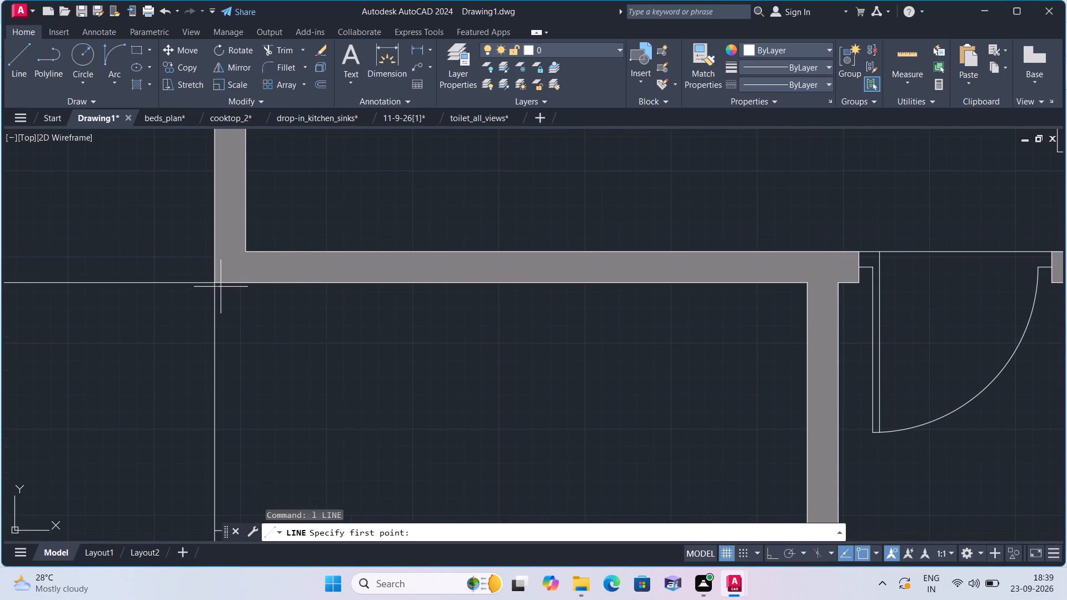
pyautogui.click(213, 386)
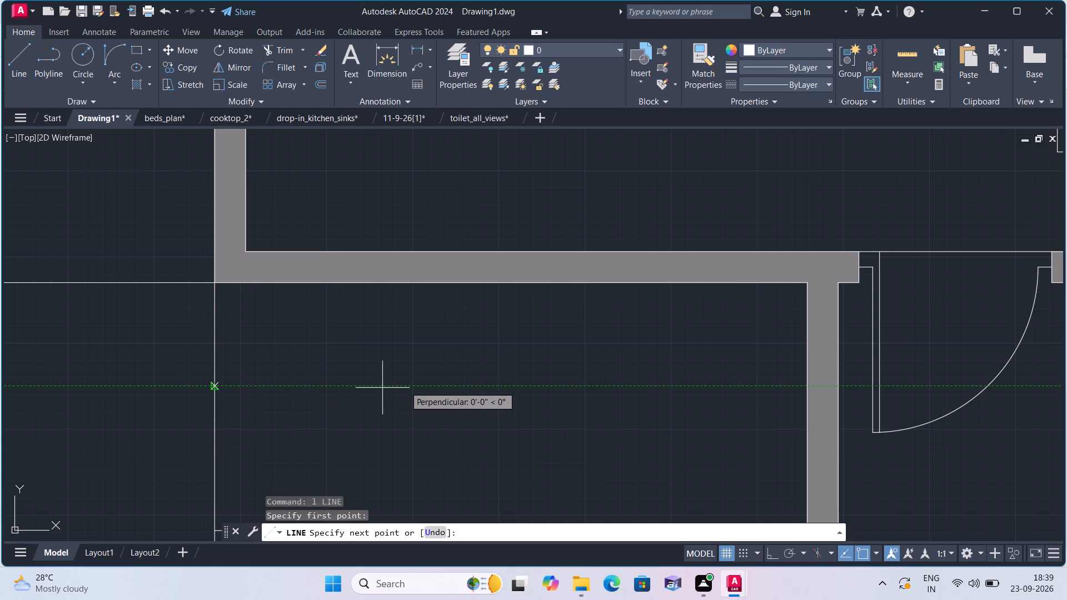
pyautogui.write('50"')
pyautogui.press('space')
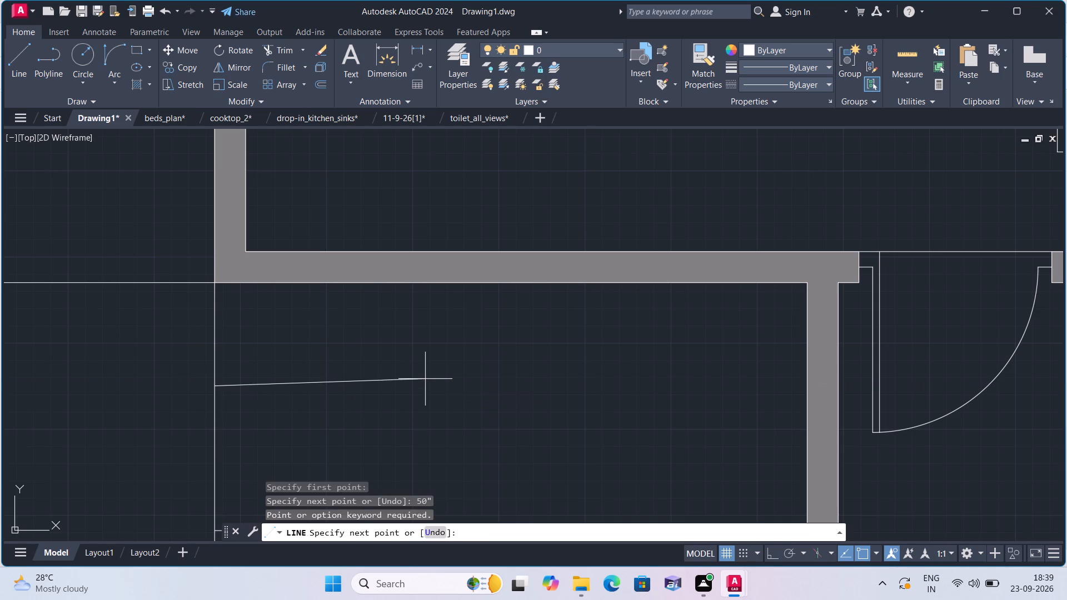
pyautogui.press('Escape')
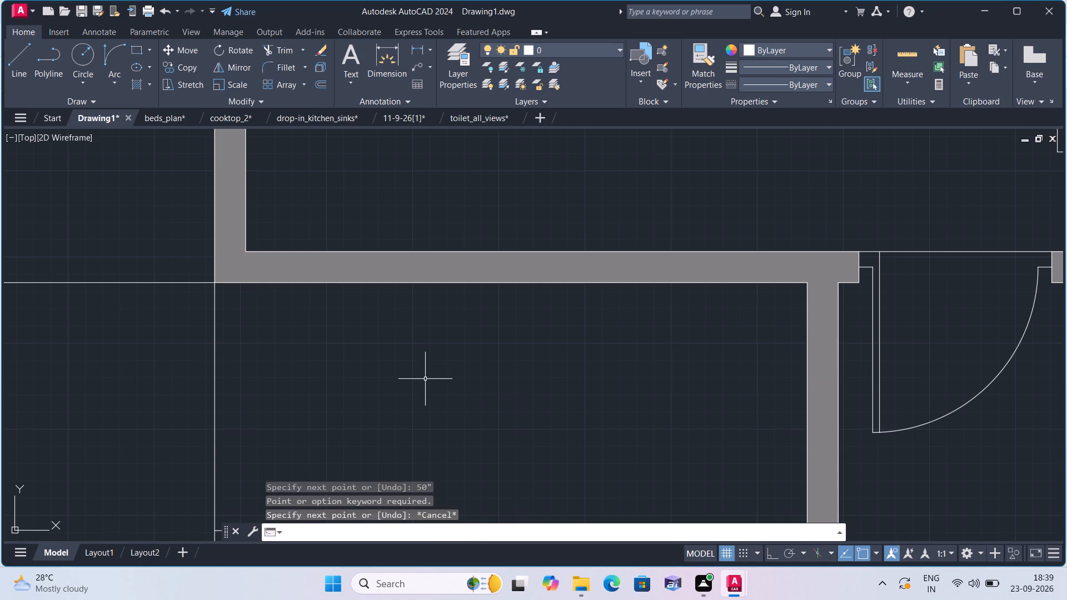
# With ortho on, draw a 50" horizontal line from the vacated room's left boundary, continuing straight up to the upper wall's inner face.
pyautogui.press('F8')
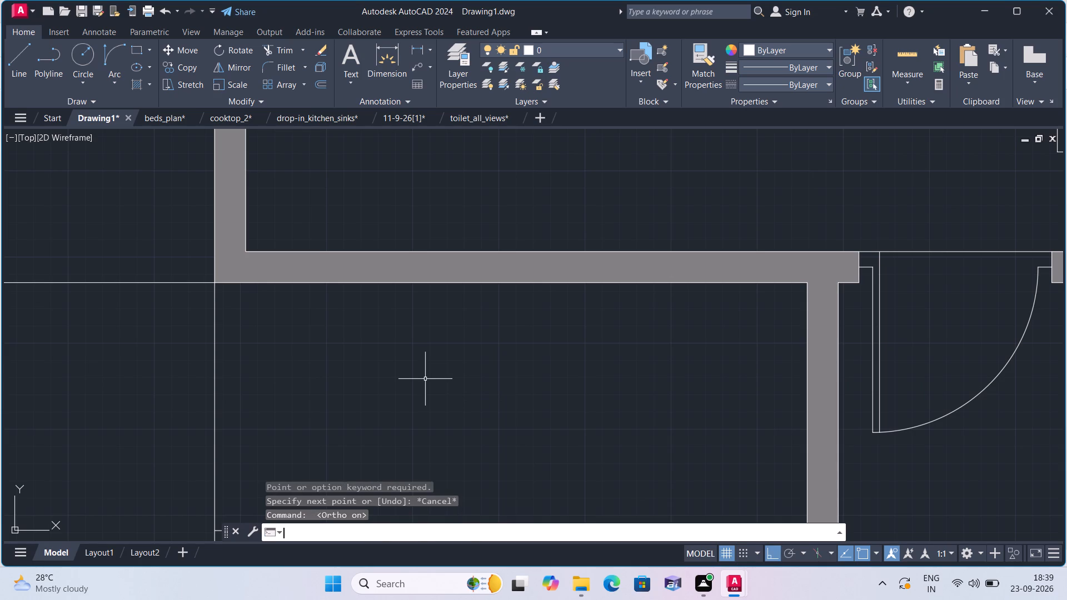
pyautogui.write('l')
pyautogui.press('space')
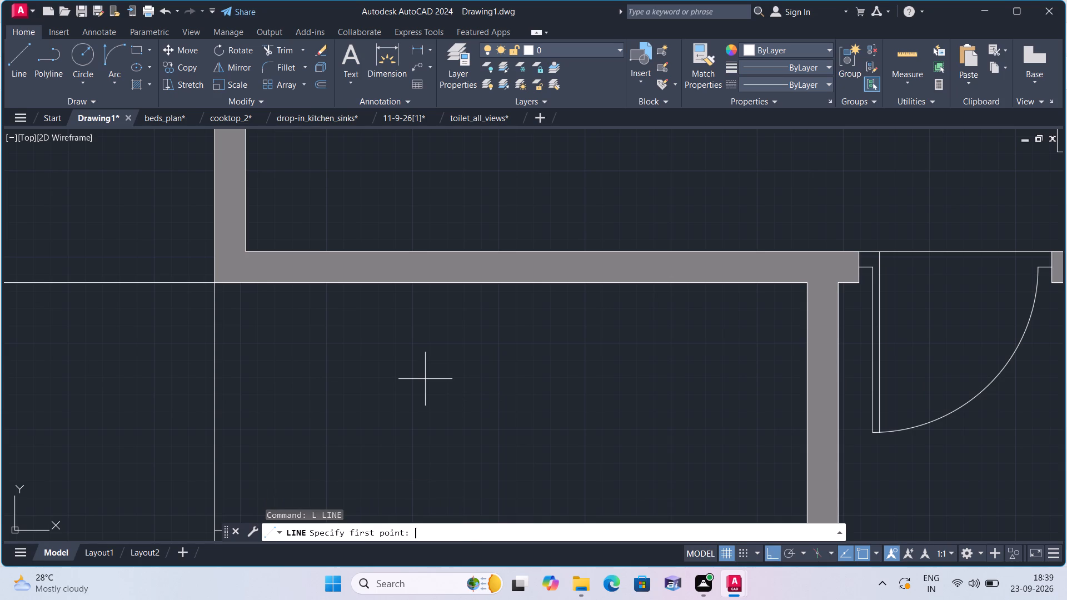
pyautogui.click(213, 402)
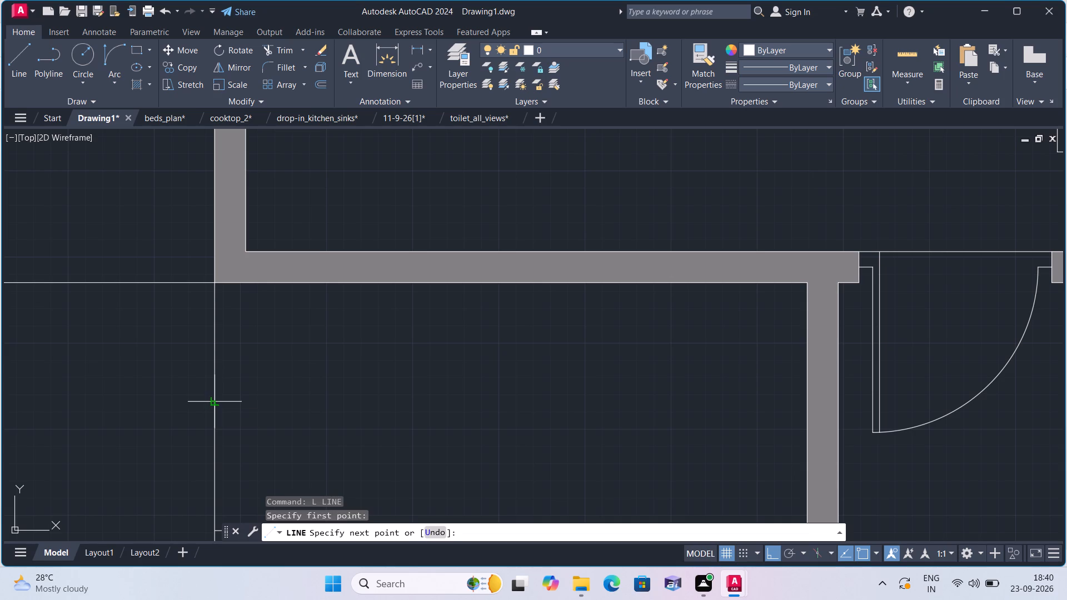
pyautogui.write('50"')
pyautogui.press('space')
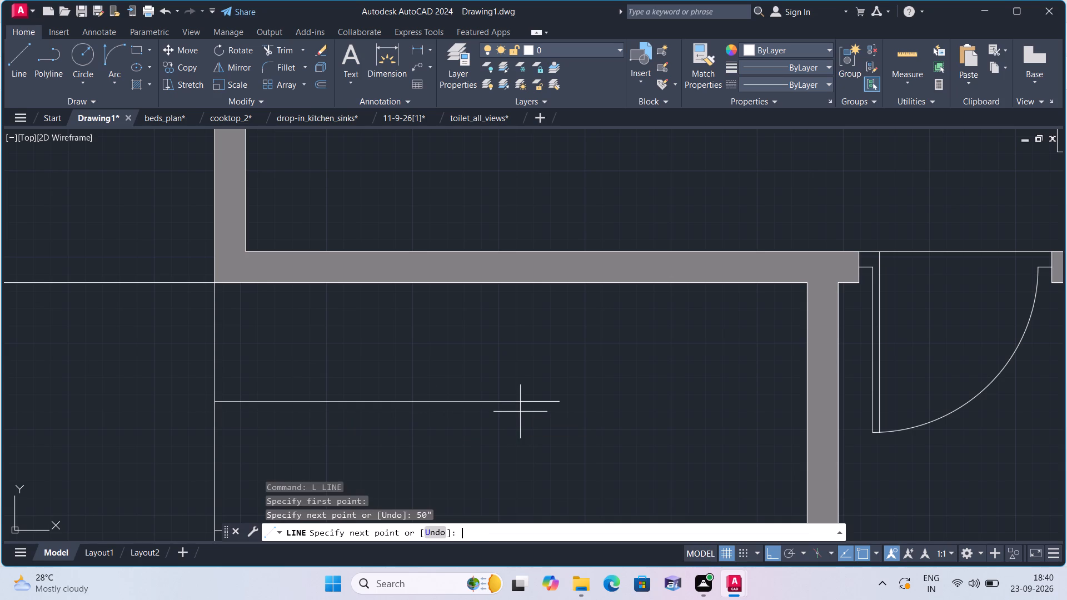
pyautogui.click(561, 286)
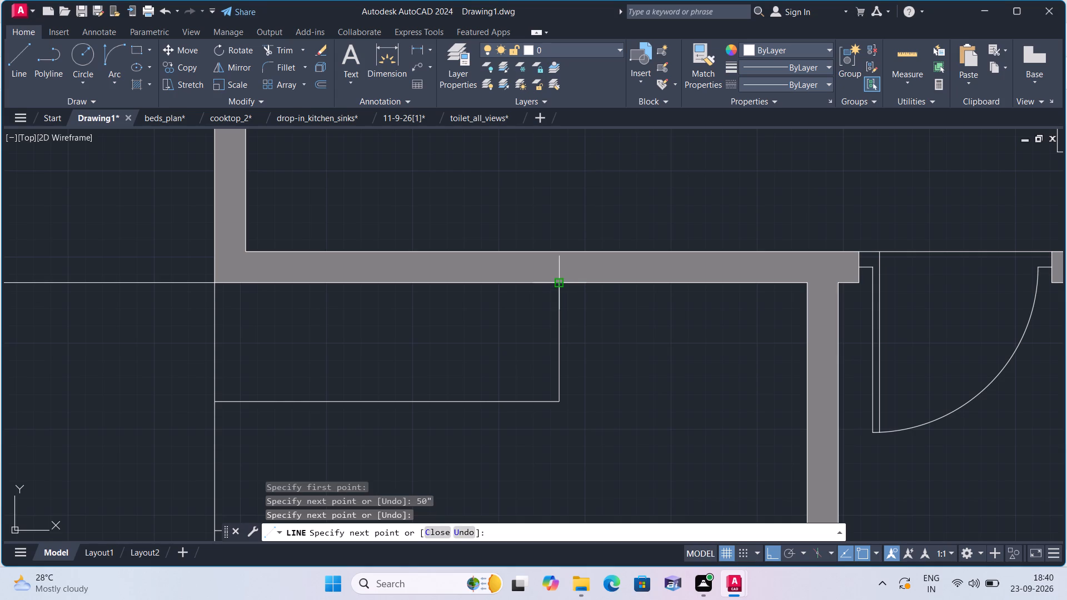
pyautogui.press('space')
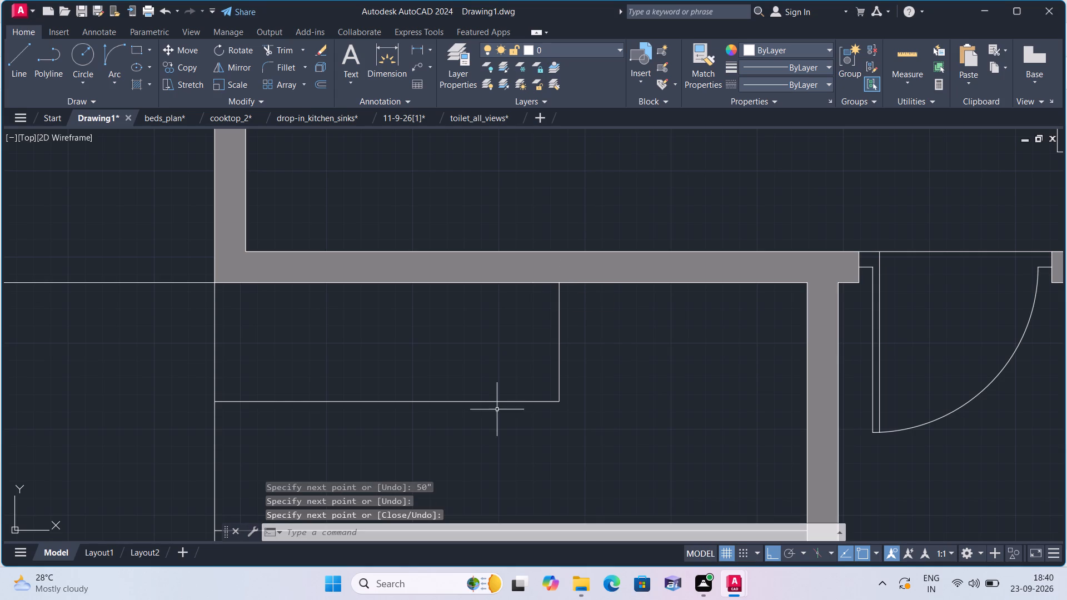
# Draw a vertical line from the free corner of the 50" line down to the inner face of the lower wall.
pyautogui.moveTo(493, 449); pyautogui.dragTo(473, 373, button='middle')
pyautogui.press('space')
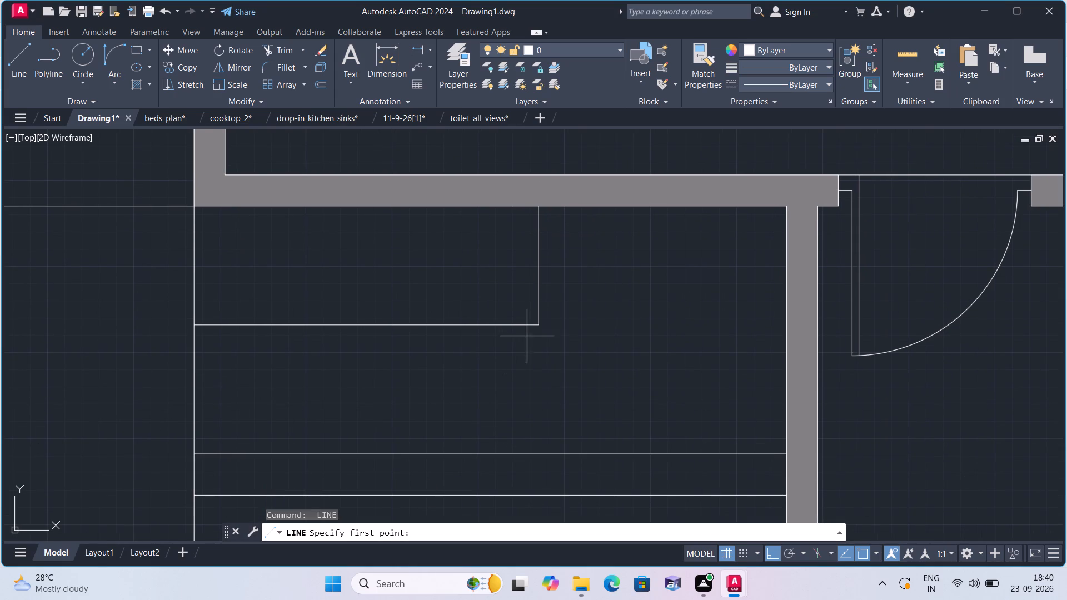
pyautogui.click(536, 324)
pyautogui.moveTo(531, 335); pyautogui.dragTo(521, 236, button='middle')
pyautogui.scroll(-1, 522, 229)
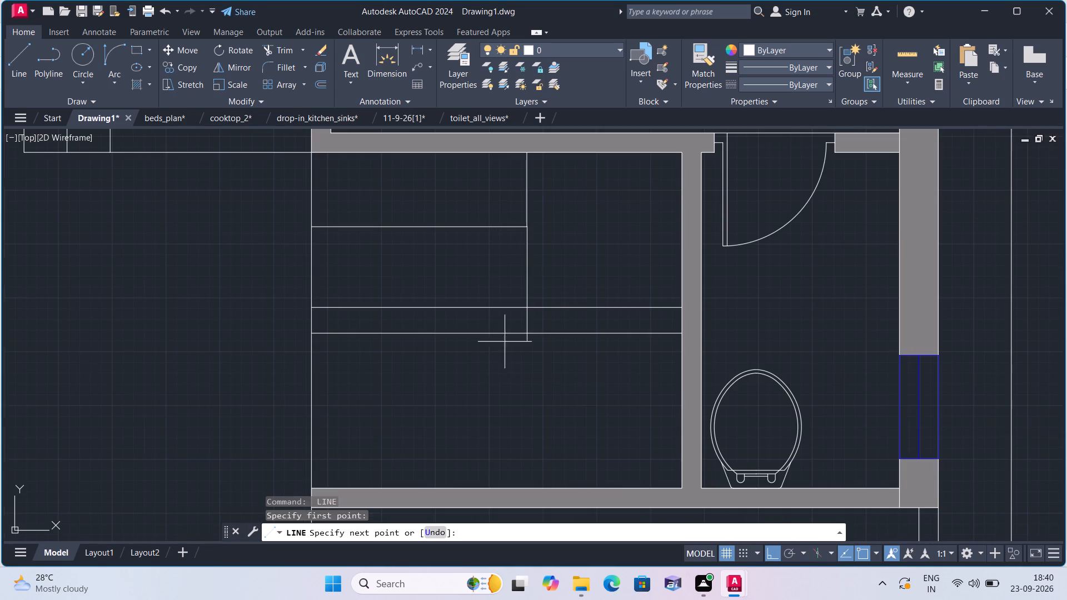
pyautogui.click(527, 486)
pyautogui.press('space')
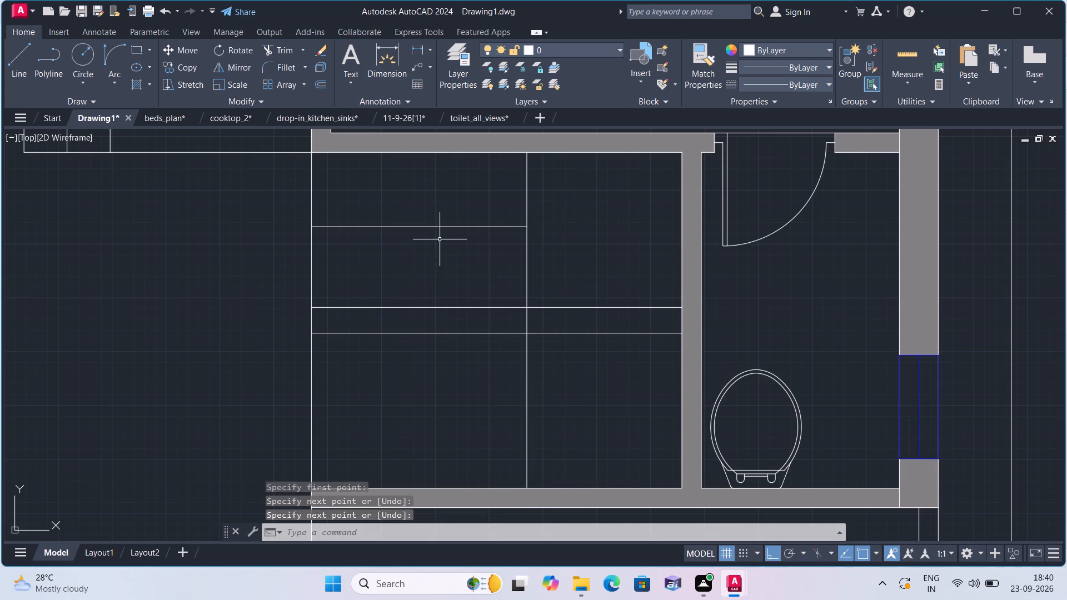
# Delete the 50" horizontal construction line, keeping the vertical lines at its end.
pyautogui.click(443, 227)
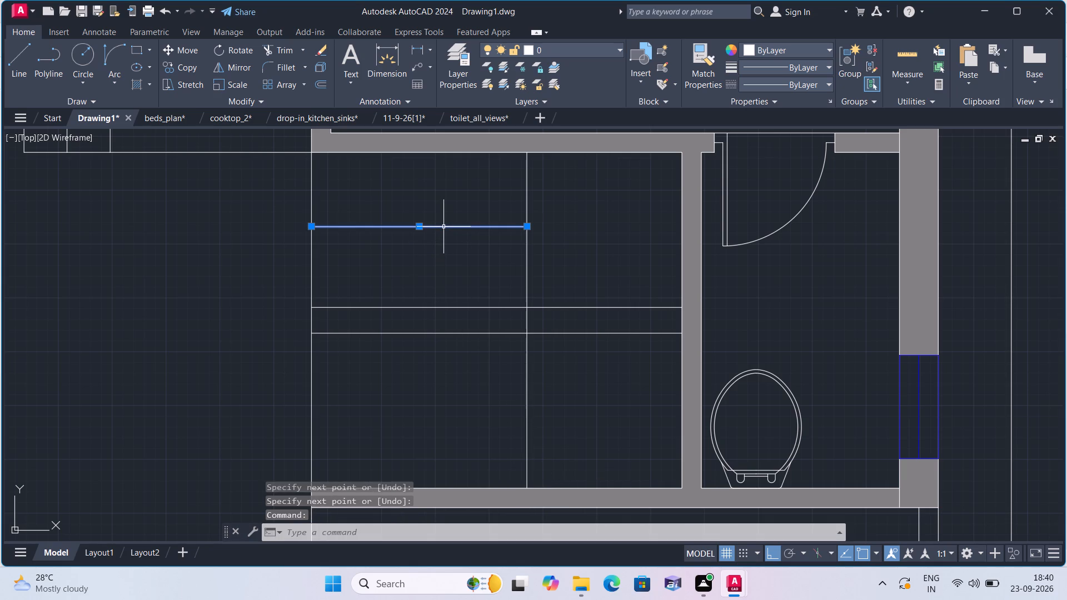
pyautogui.press('Delete')
# Offset the lower part of the last tread line by 10" four times toward the stair space's left boundary.
pyautogui.write("offset 10'")
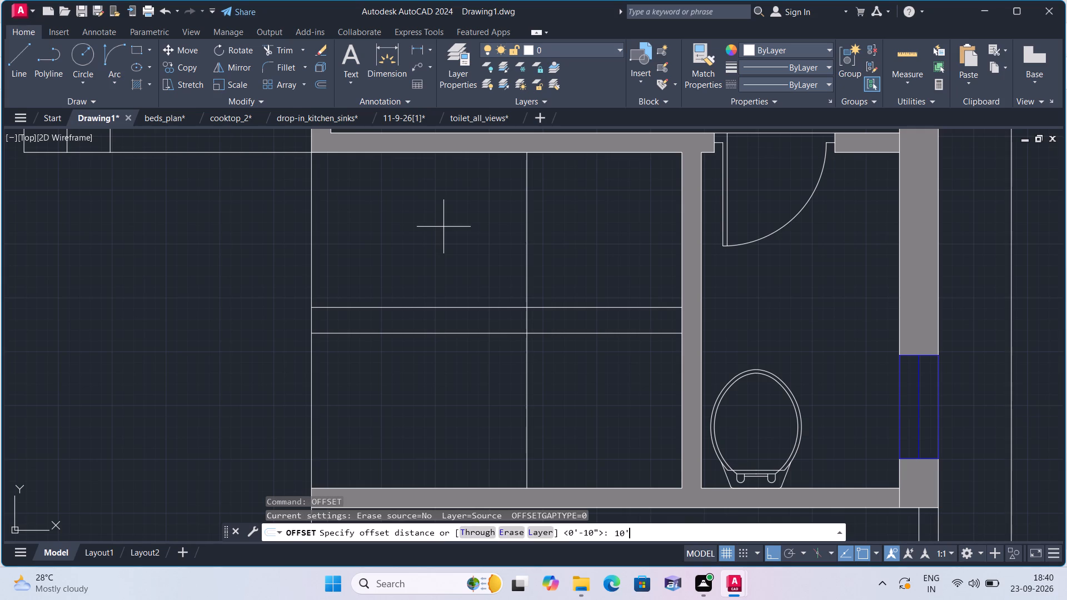
pyautogui.press('BackSpace')
pyautogui.write('"')
pyautogui.press('space')
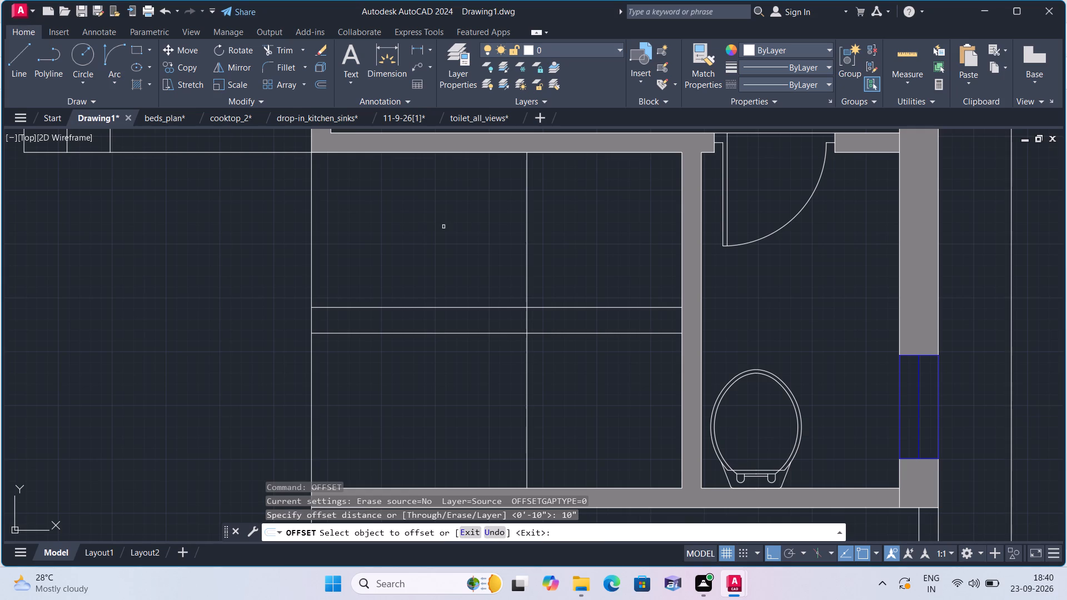
pyautogui.click(525, 252)
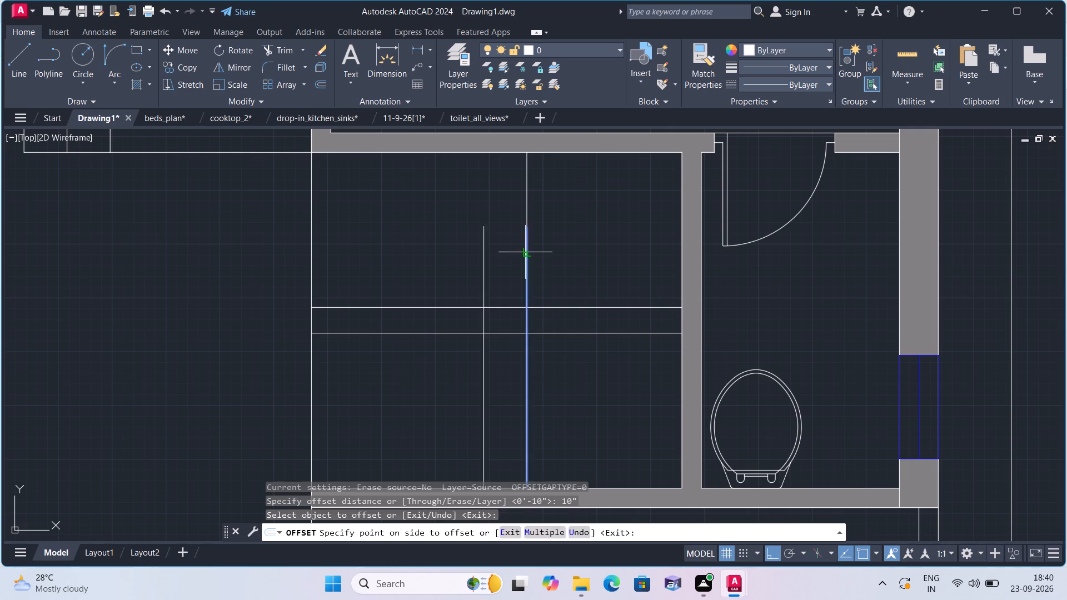
pyautogui.click(485, 257)
pyautogui.click(482, 257)
pyautogui.click(460, 259)
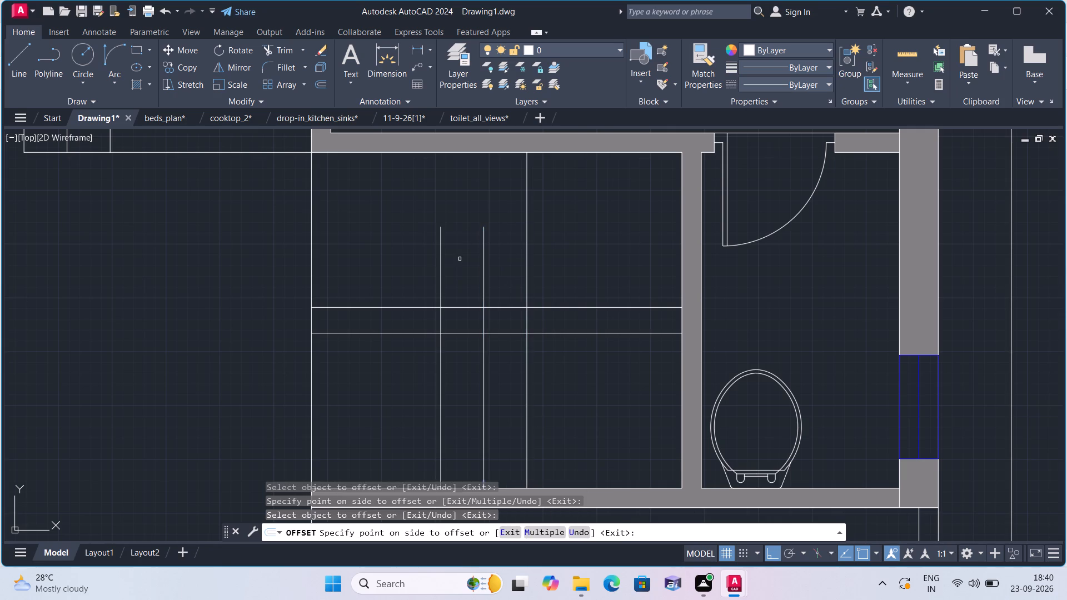
pyautogui.click(441, 259)
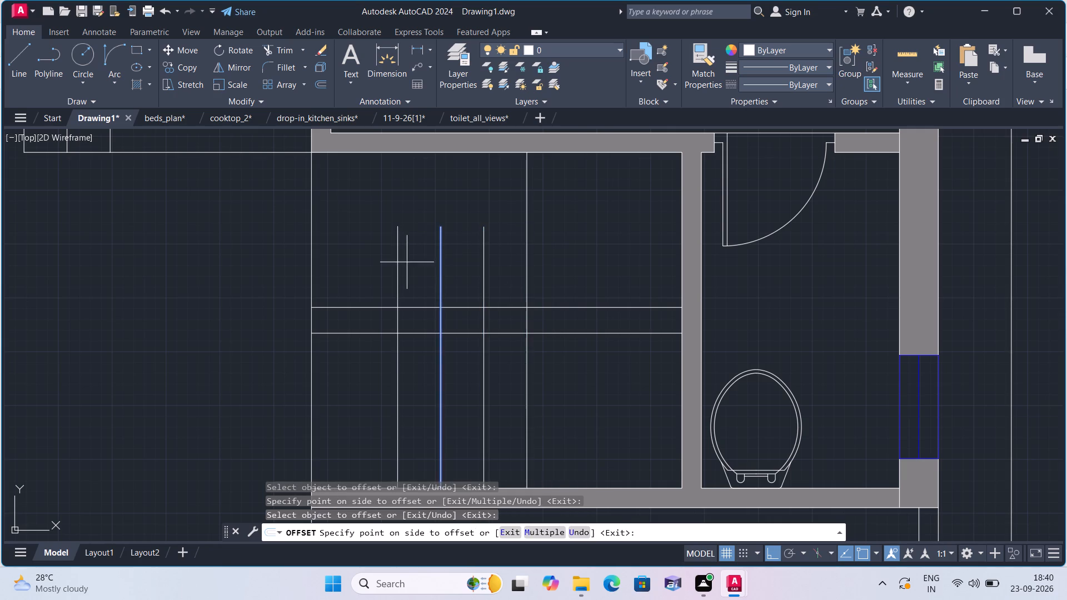
pyautogui.click(407, 262)
pyautogui.click(399, 259)
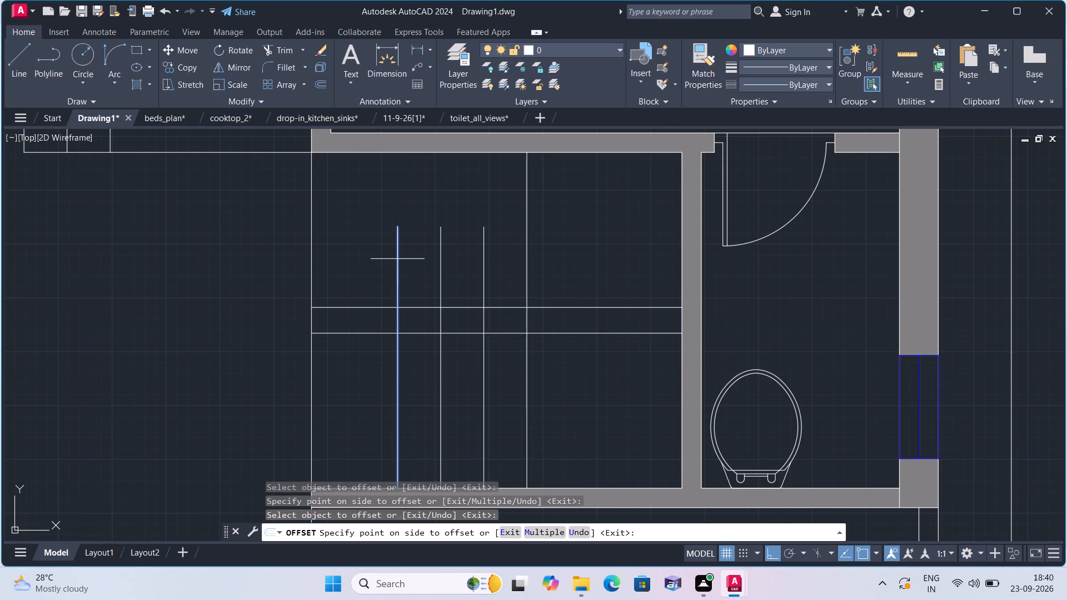
pyautogui.click(381, 259)
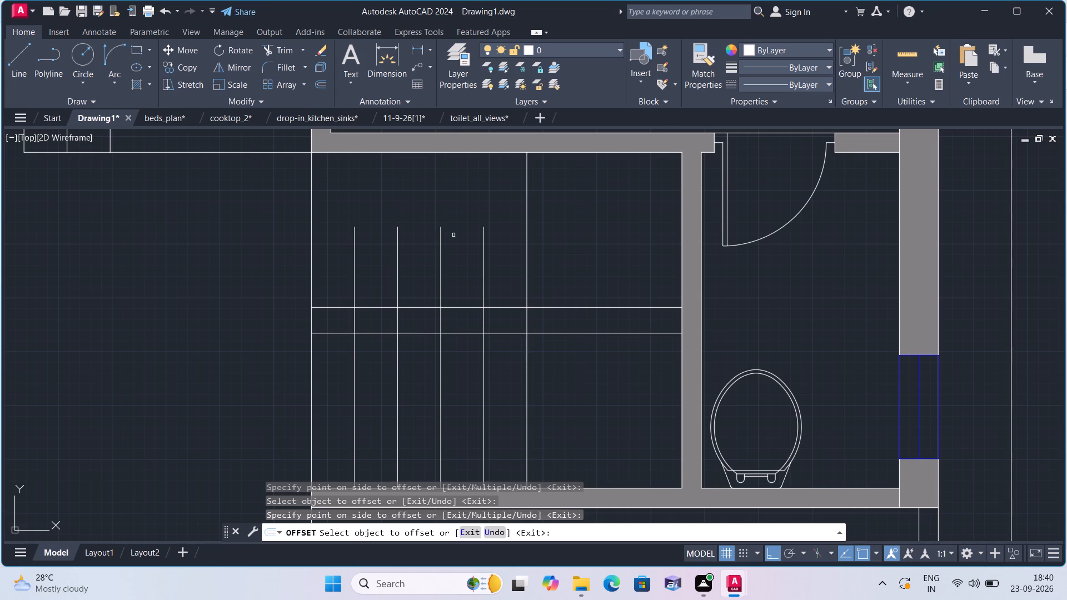
# Offset the upper part of the last tread line by 10" four times toward the left boundary, matching the lower tread lines.
pyautogui.click(527, 209)
pyautogui.click(493, 208)
pyautogui.click(484, 202)
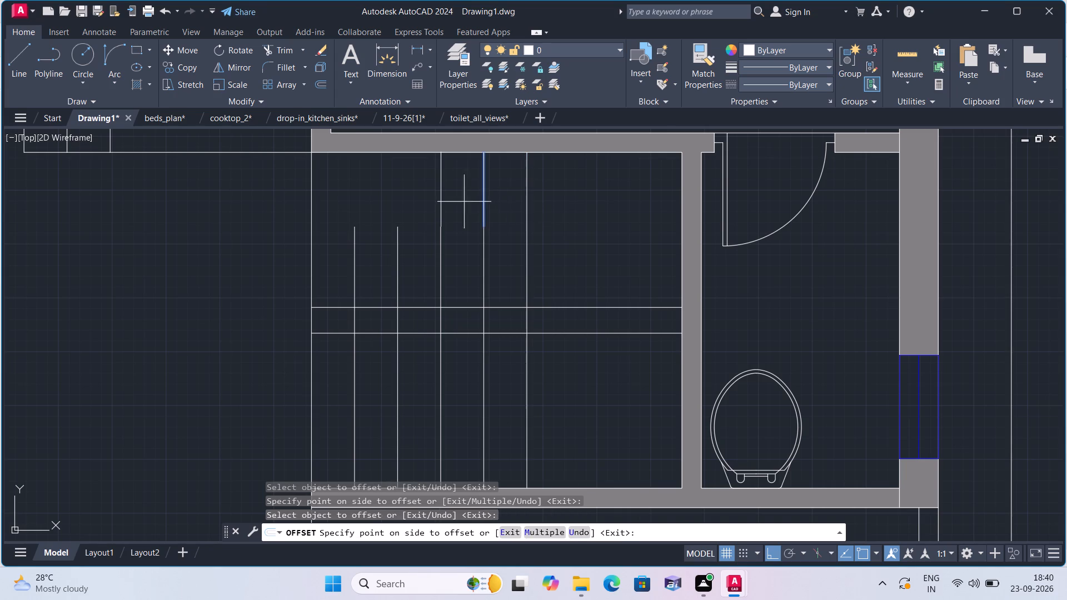
pyautogui.doubleClick(449, 202)
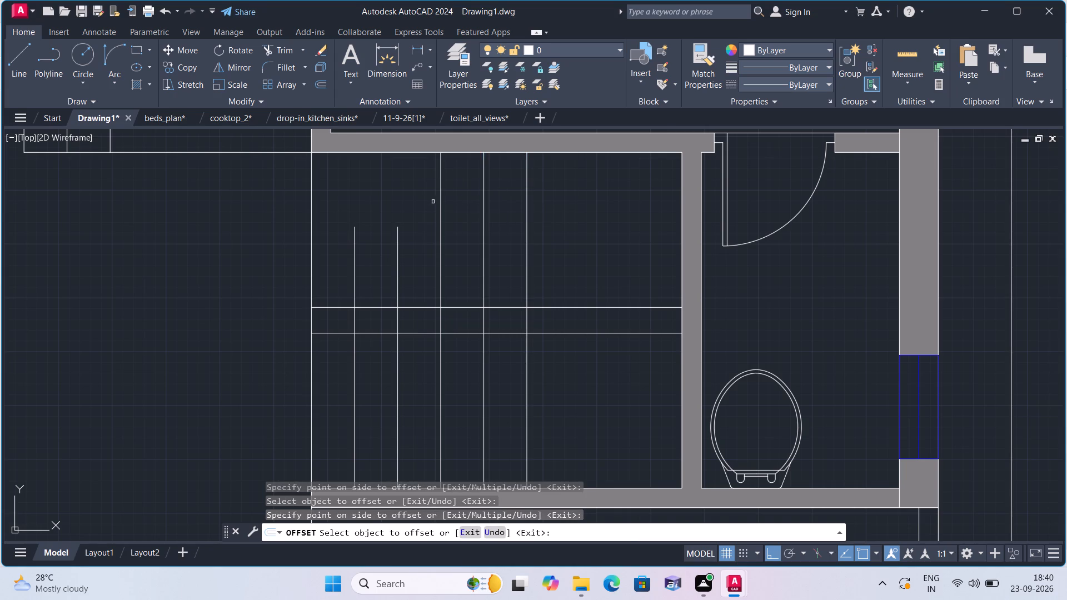
pyautogui.click(445, 209)
pyautogui.click(439, 209)
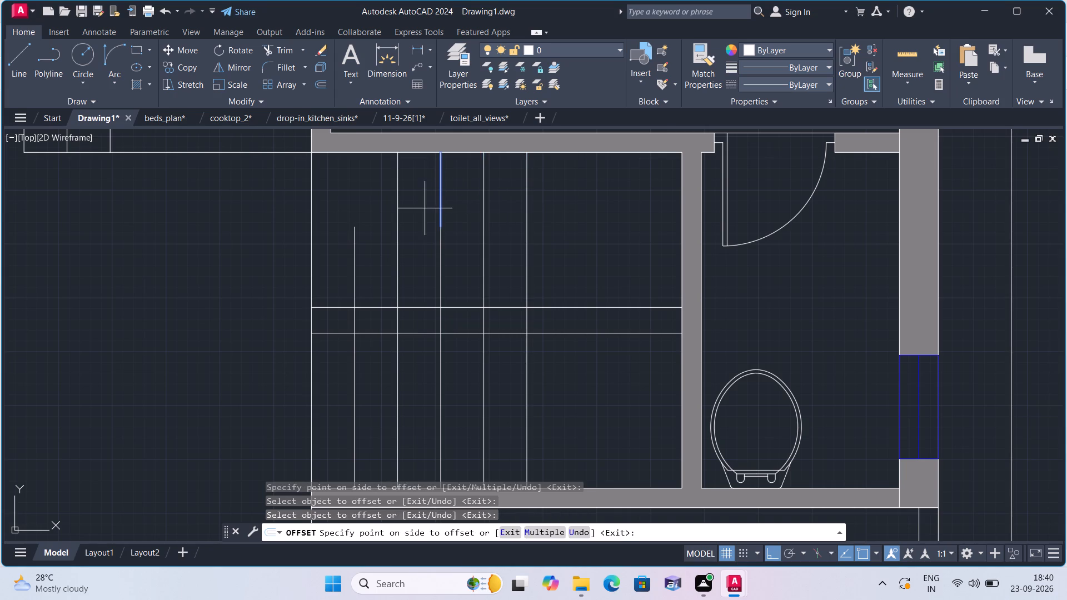
pyautogui.click(425, 208)
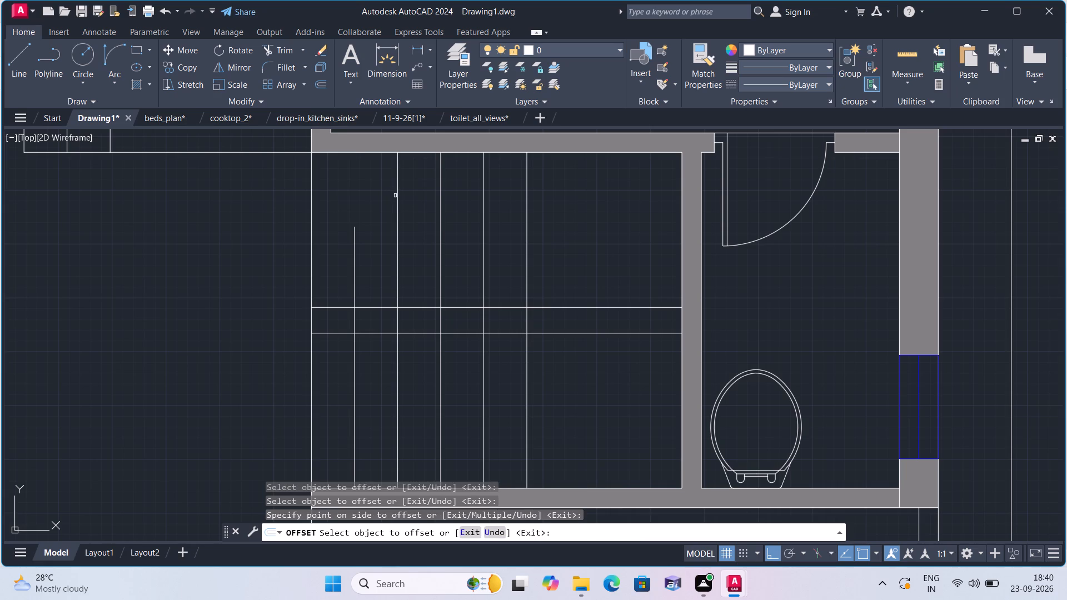
pyautogui.click(396, 197)
pyautogui.click(347, 198)
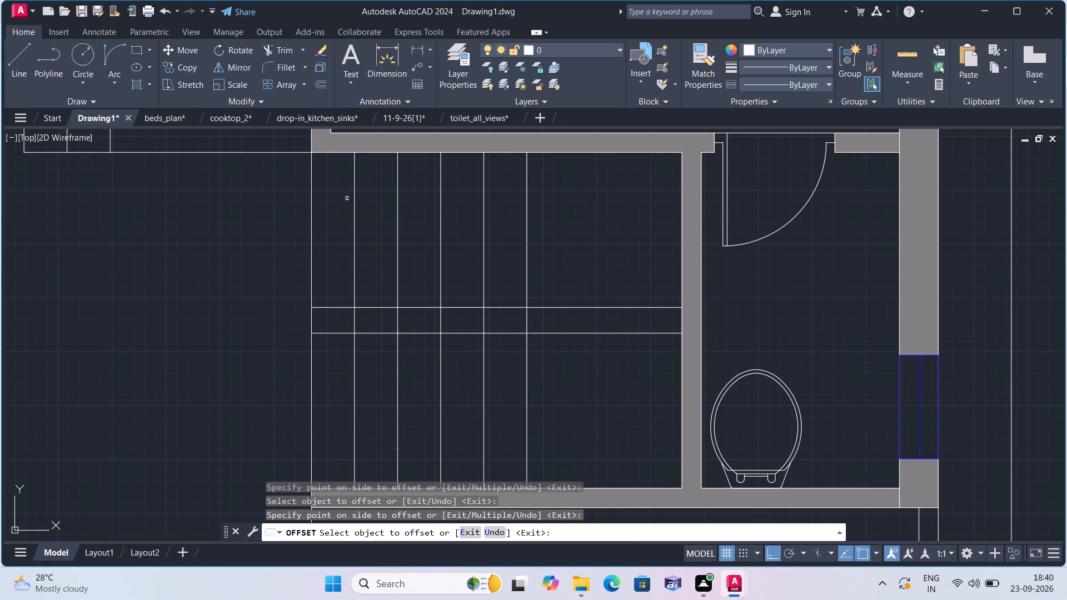
pyautogui.press('space')
# Trim the two horizontal flight lines between the last tread line and the toilet's dividing wall.
pyautogui.write('trim')
pyautogui.press('space')
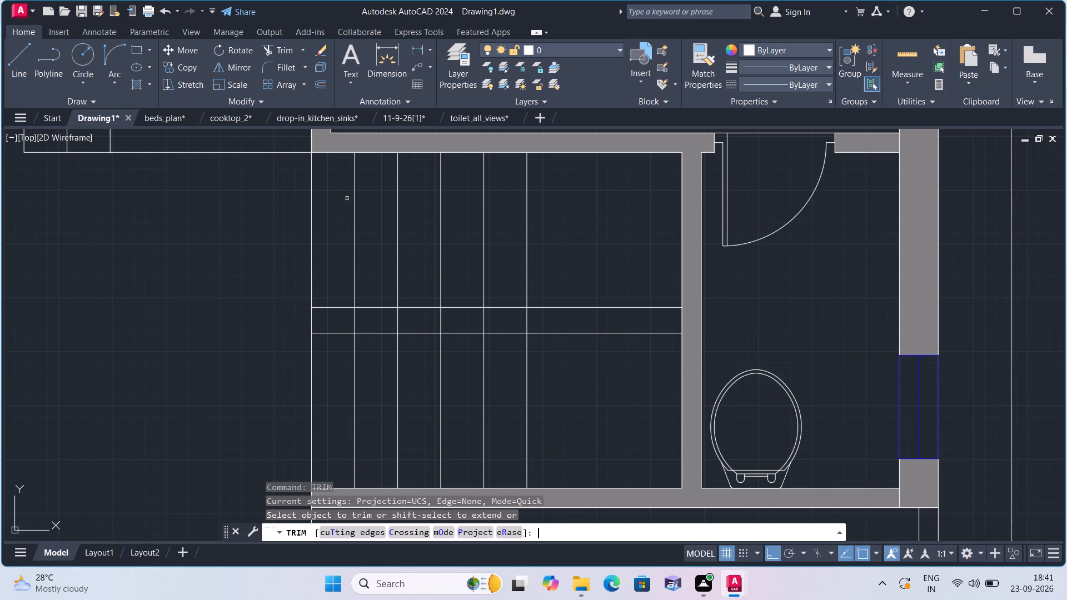
pyautogui.click(571, 356)
pyautogui.click(571, 291)
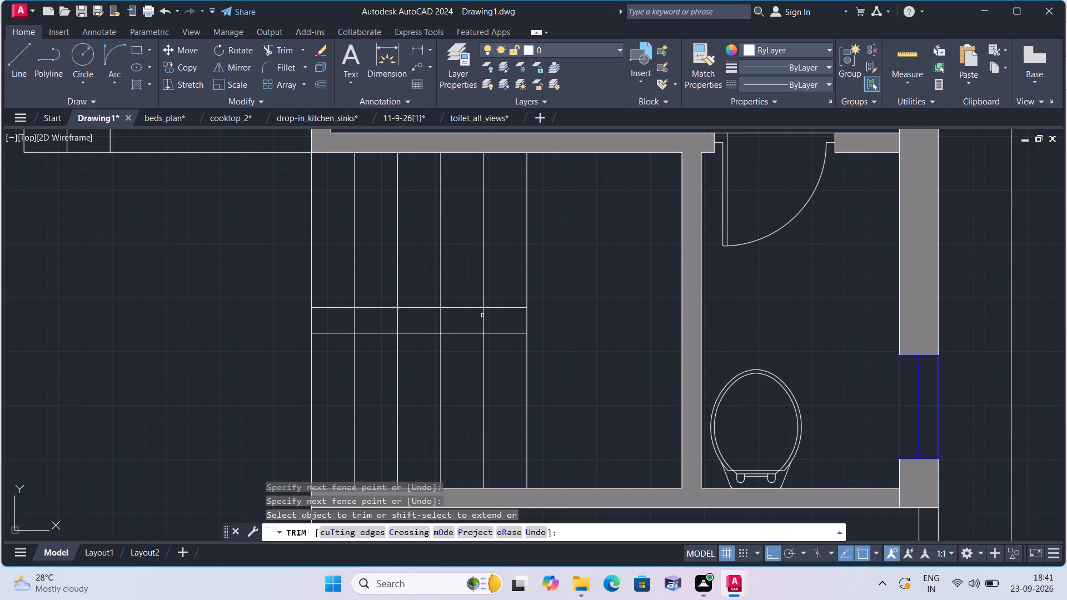
# Trim the four inner tread lines out of the central gap between the two flights.
pyautogui.scroll(1, 450, 320)
pyautogui.scroll(1, 276, 328)
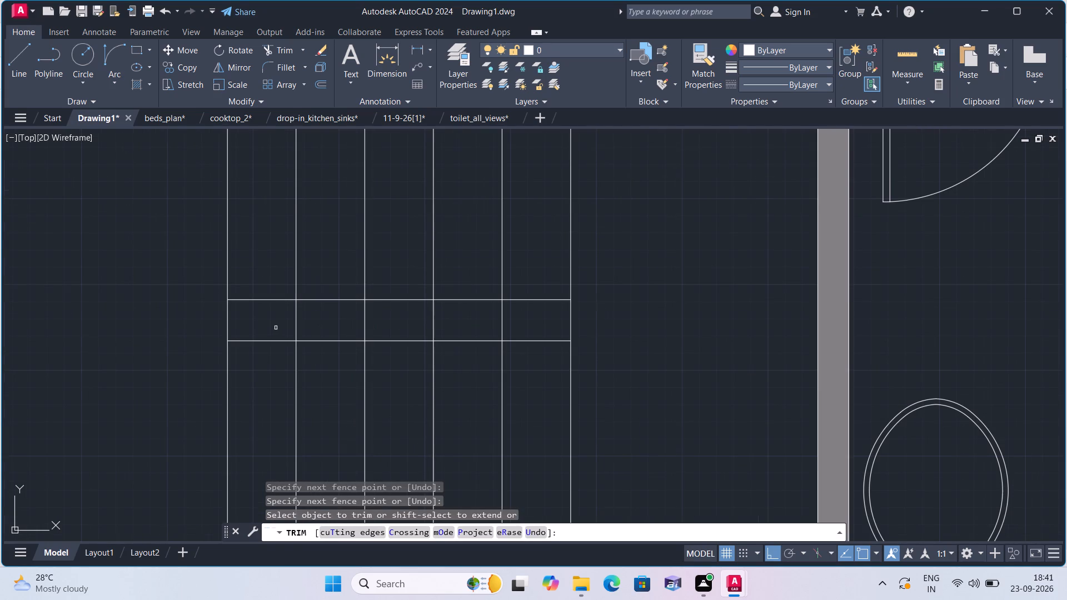
pyautogui.click(649, 327)
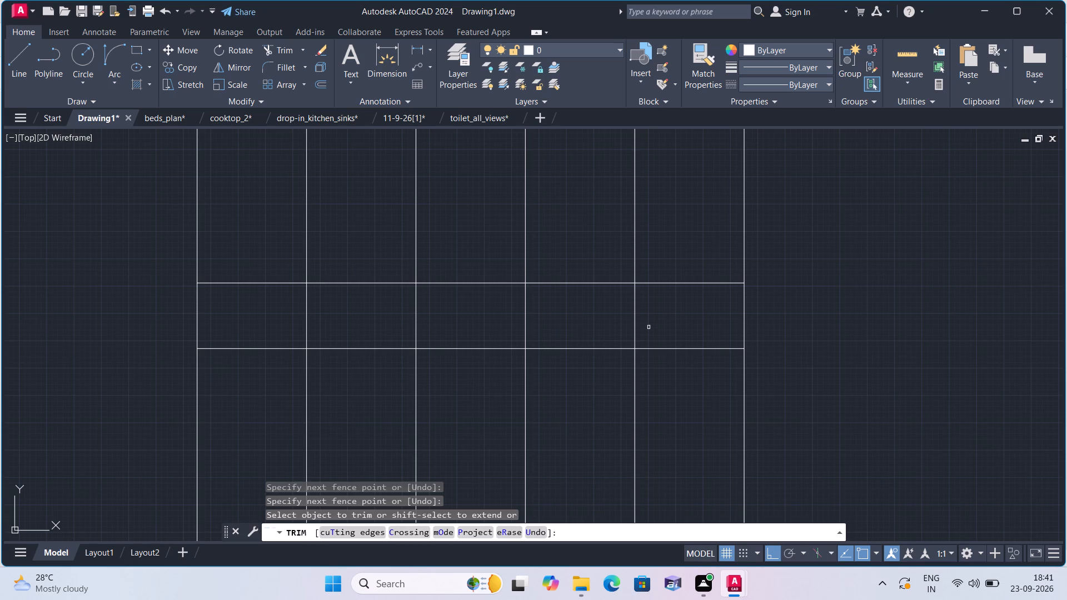
pyautogui.click(268, 316)
pyautogui.press('space')
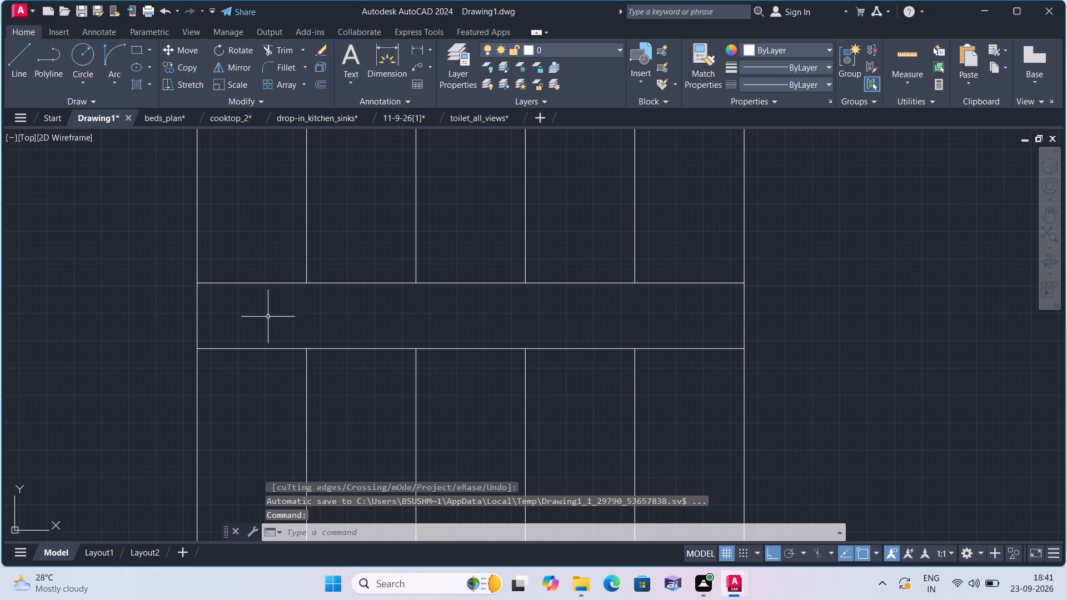
# Draw a U-shaped line across the upper flight, down through the landing and back across the lower flight, both ends beyond the left boundary.
pyautogui.write('l')
pyautogui.press('space')
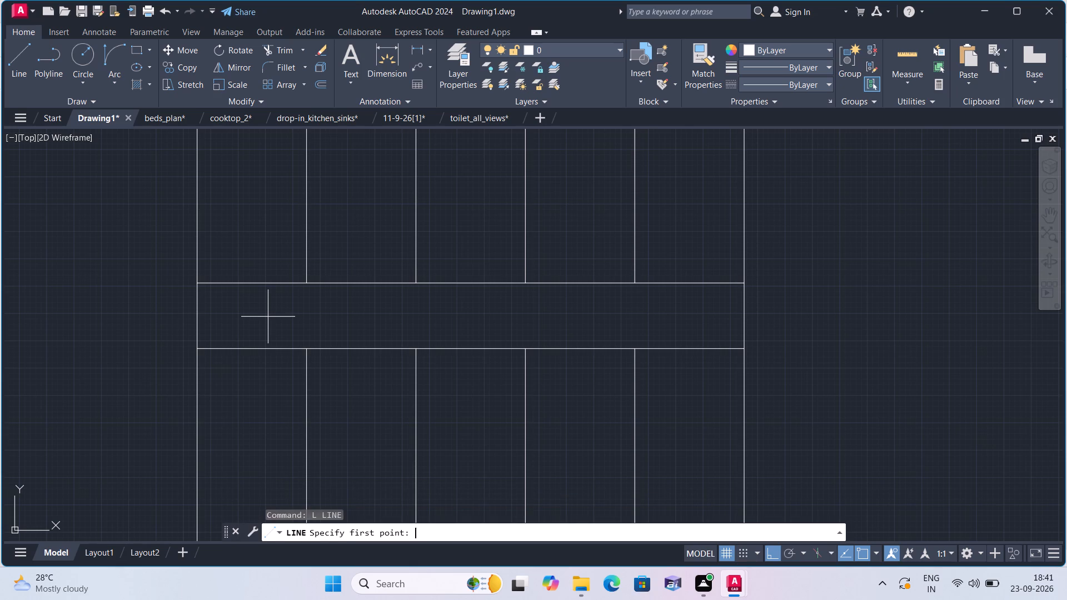
pyautogui.scroll(-2, 271, 294)
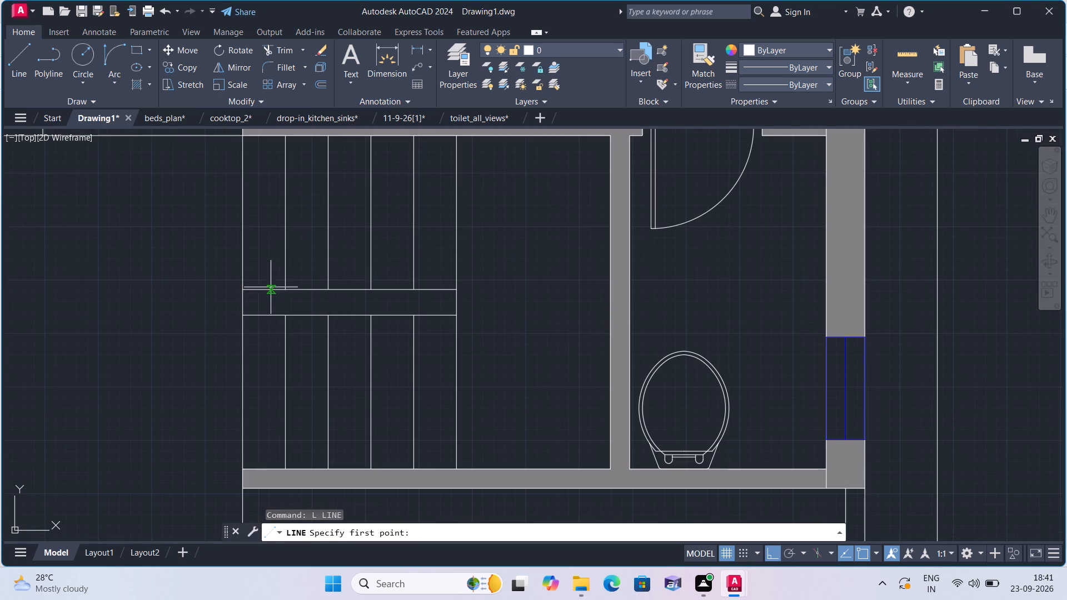
pyautogui.click(216, 224)
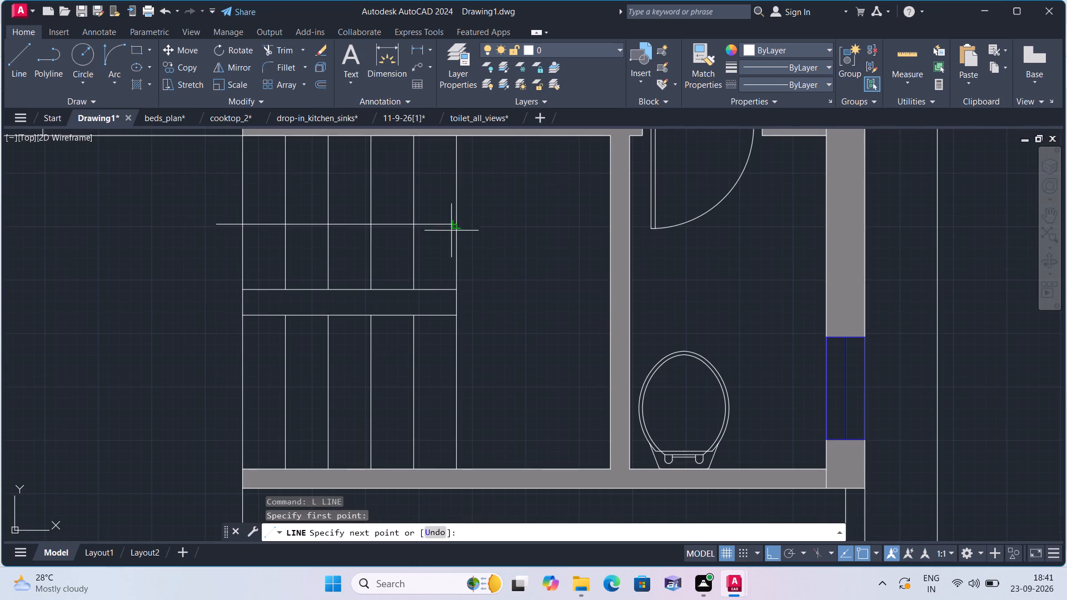
pyautogui.click(505, 233)
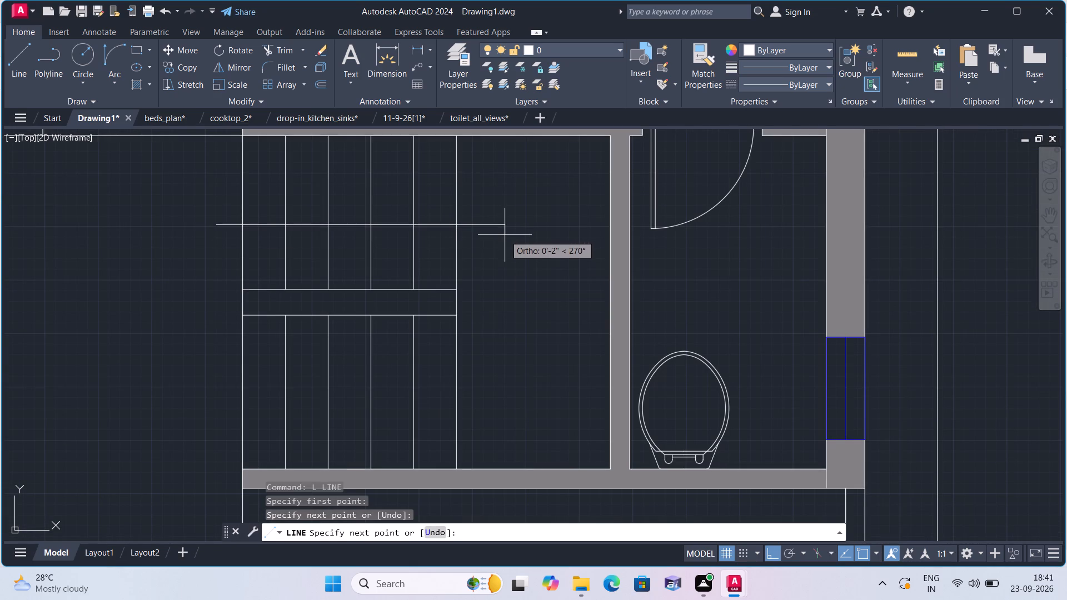
pyautogui.click(507, 364)
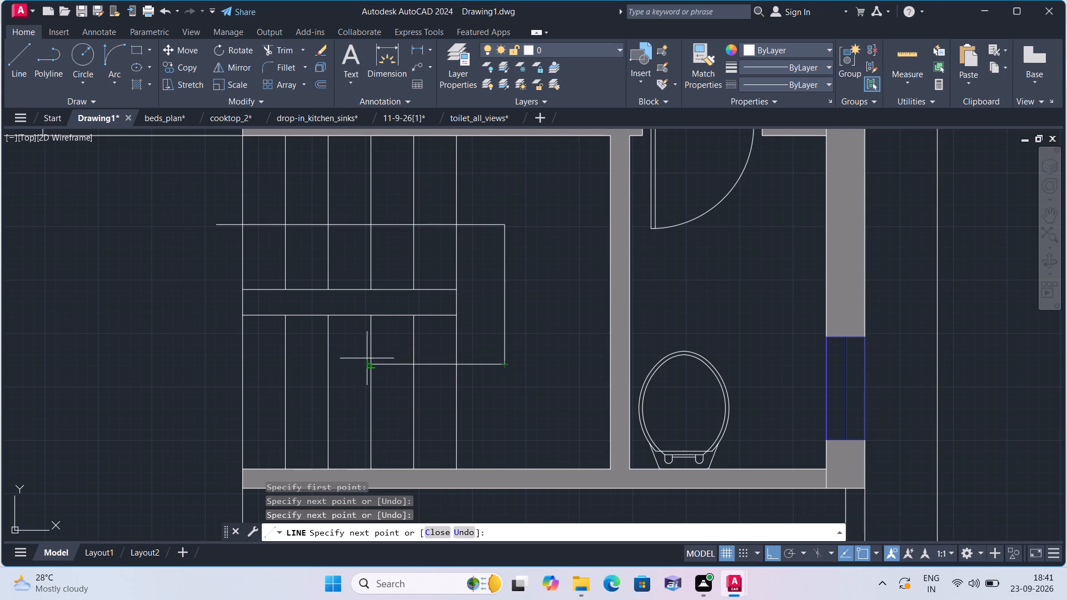
pyautogui.click(204, 366)
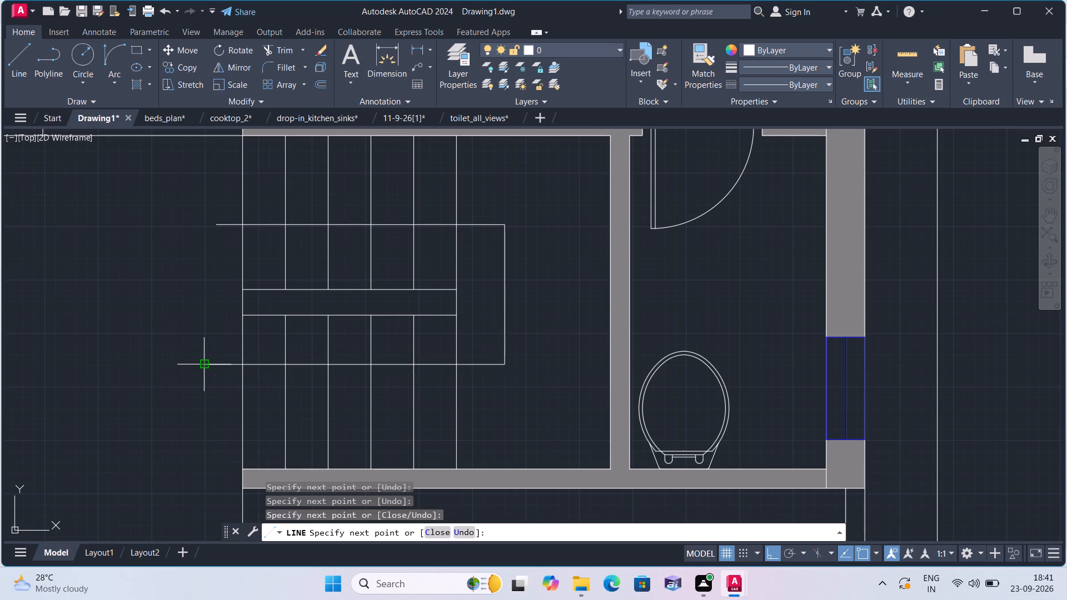
pyautogui.press('space')
# Draw a line across the landing from about the middle of the central gap's end to the midpoint of the dividing wall's face.
pyautogui.press('space')
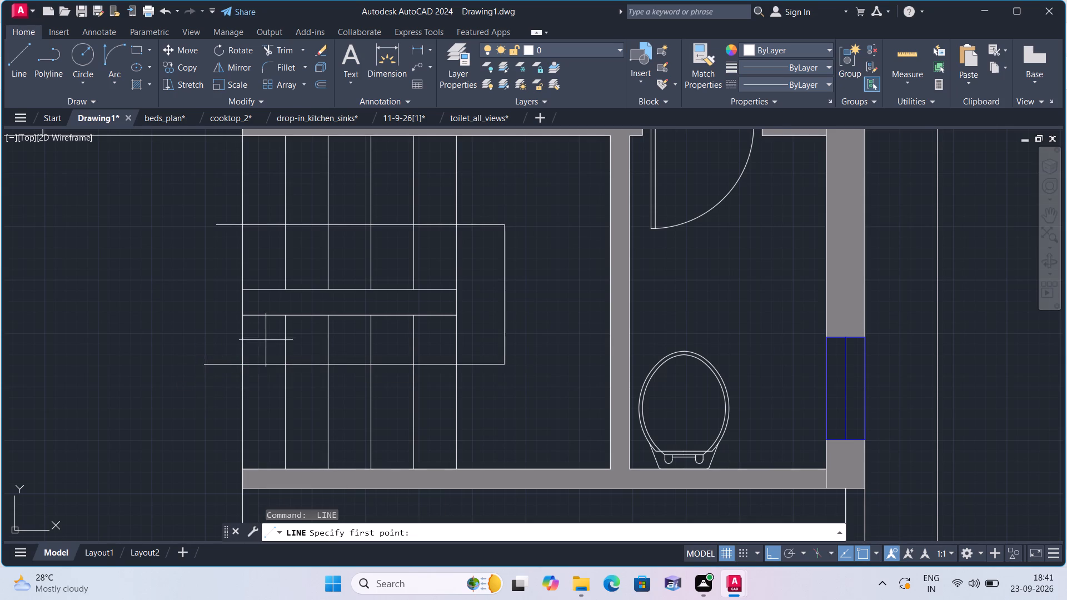
pyautogui.scroll(1, 315, 333)
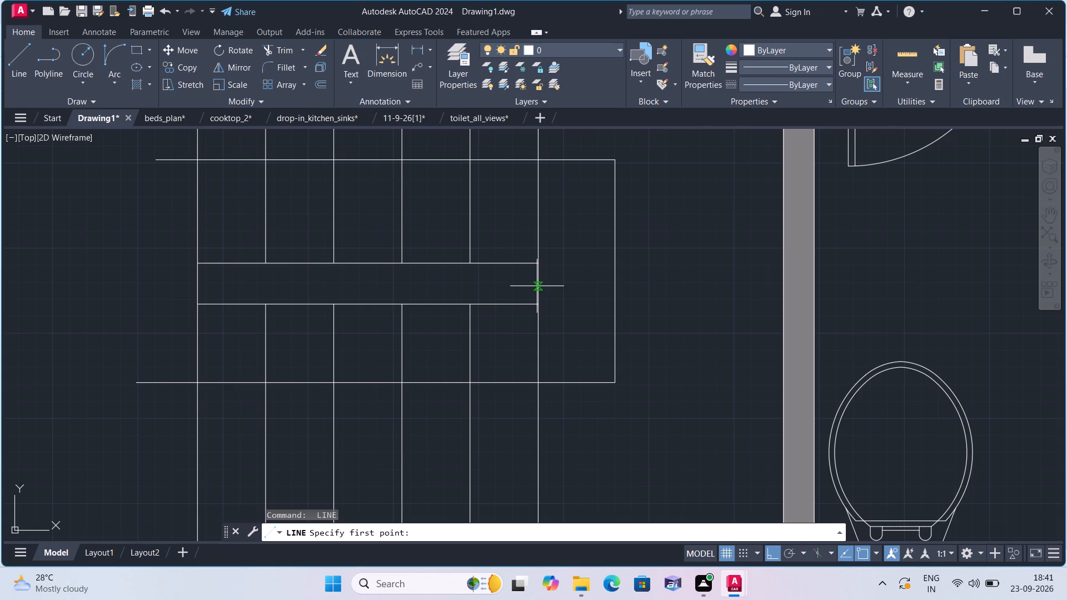
pyautogui.click(537, 286)
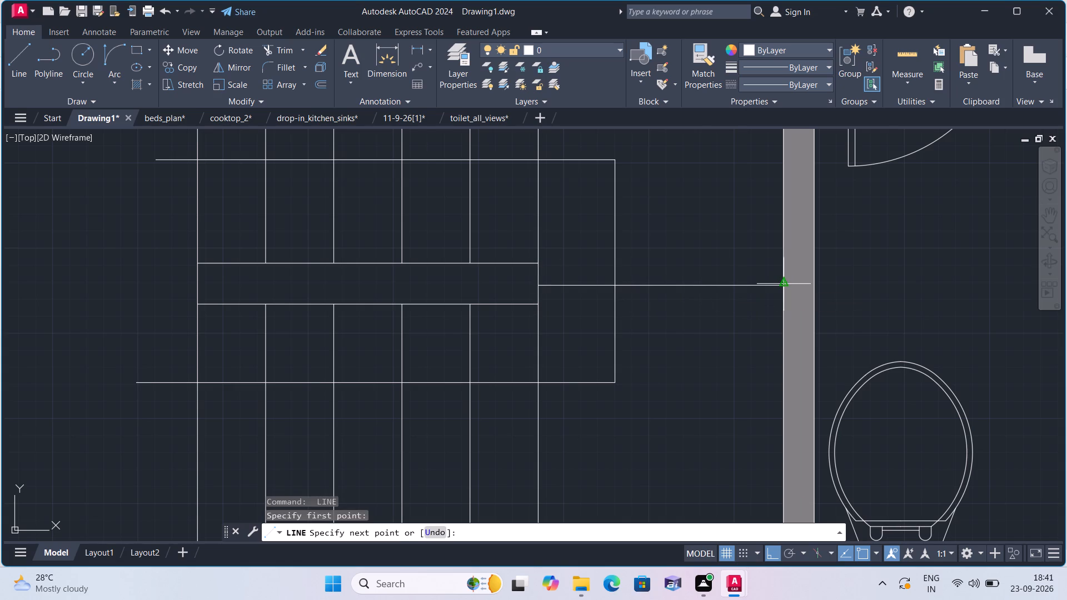
pyautogui.click(781, 284)
pyautogui.click(775, 275)
pyautogui.press('space')
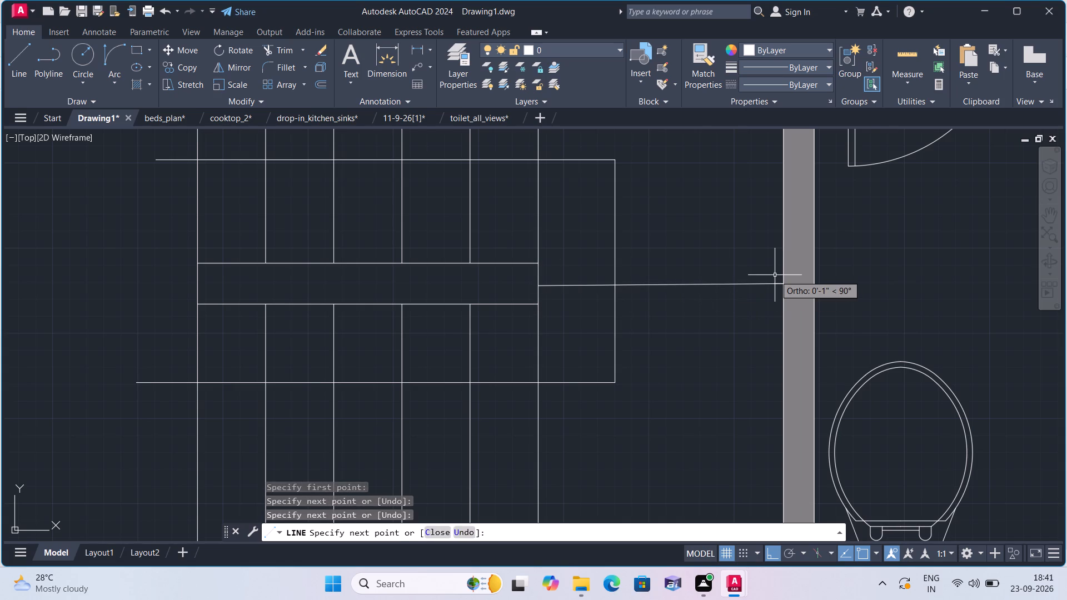
# Draw a diagonal line from the same point at the central gap's end to the landing's upper corner at the dividing wall.
pyautogui.press('space')
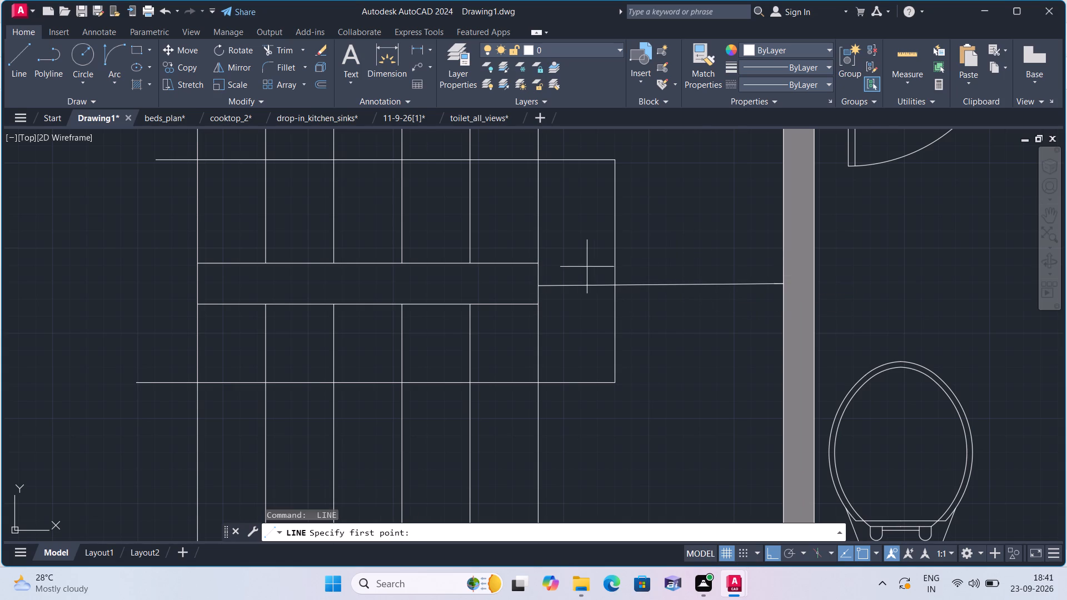
pyautogui.click(537, 286)
pyautogui.moveTo(583, 221); pyautogui.dragTo(542, 331, button='middle')
pyautogui.scroll(-1, 560, 307)
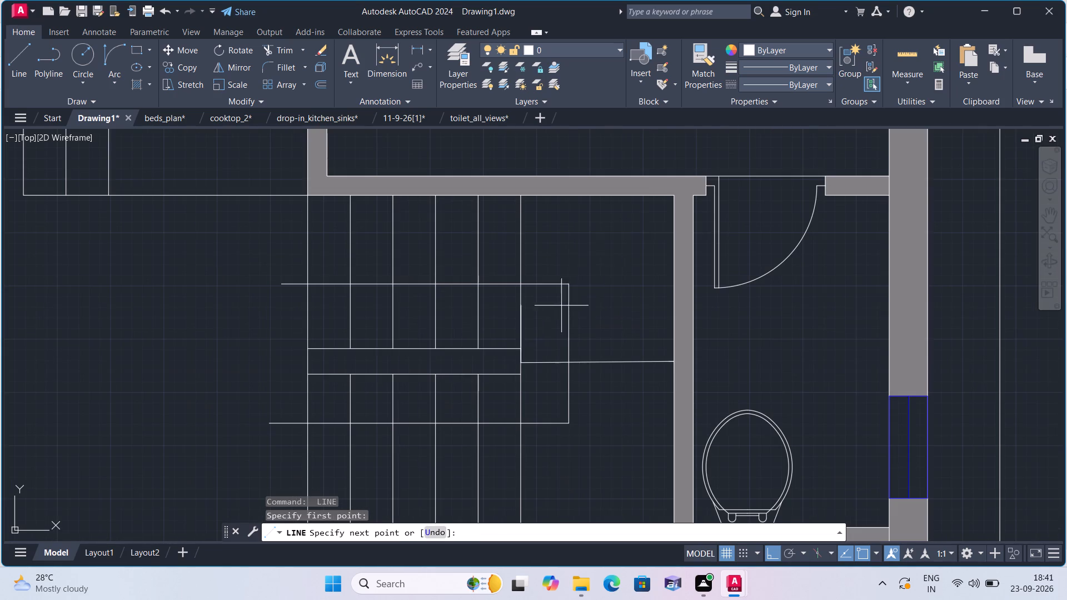
pyautogui.click(671, 198)
pyautogui.press('space')
# Draw a diagonal line from the same point at the central gap's end to the landing's lower corner at the dividing wall.
pyautogui.press('space')
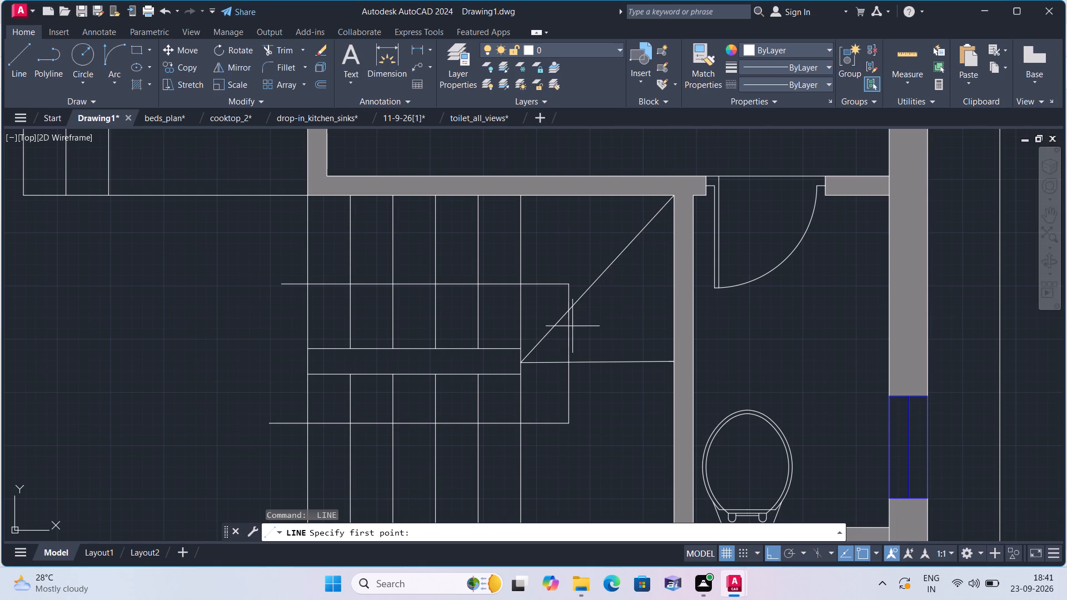
pyautogui.click(523, 362)
pyautogui.moveTo(554, 398); pyautogui.dragTo(530, 350, button='middle')
pyautogui.scroll(-1, 534, 358)
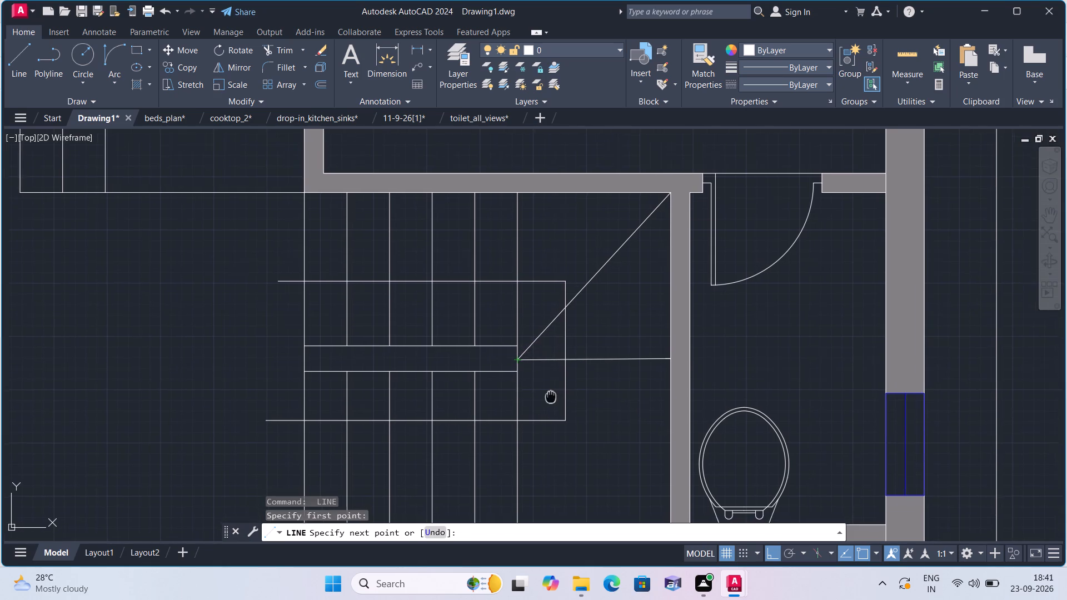
pyautogui.moveTo(530, 350); pyautogui.dragTo(509, 312, button='middle')
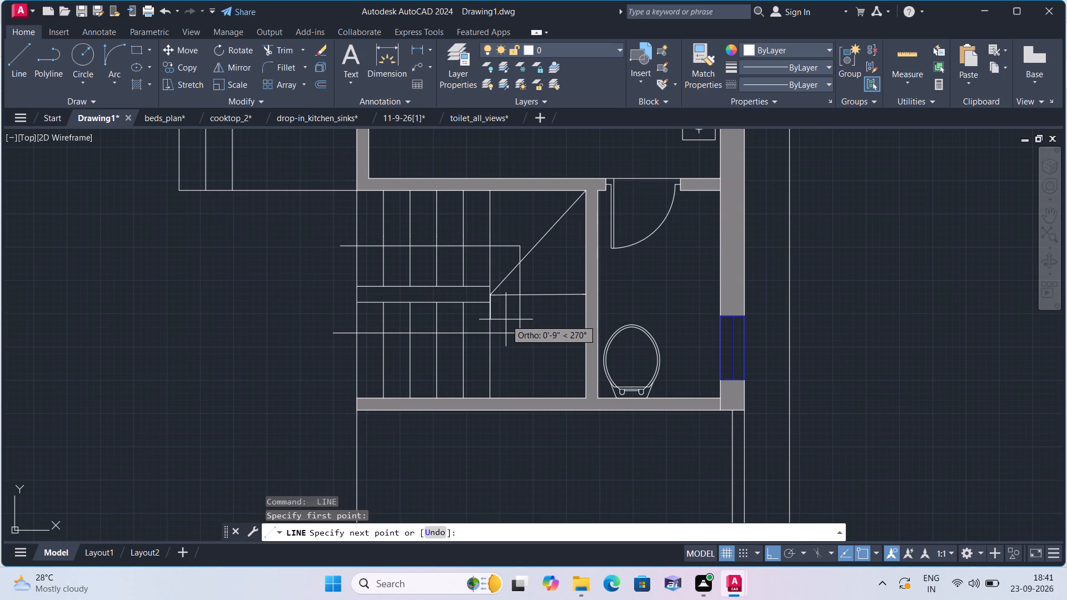
pyautogui.scroll(1, 564, 384)
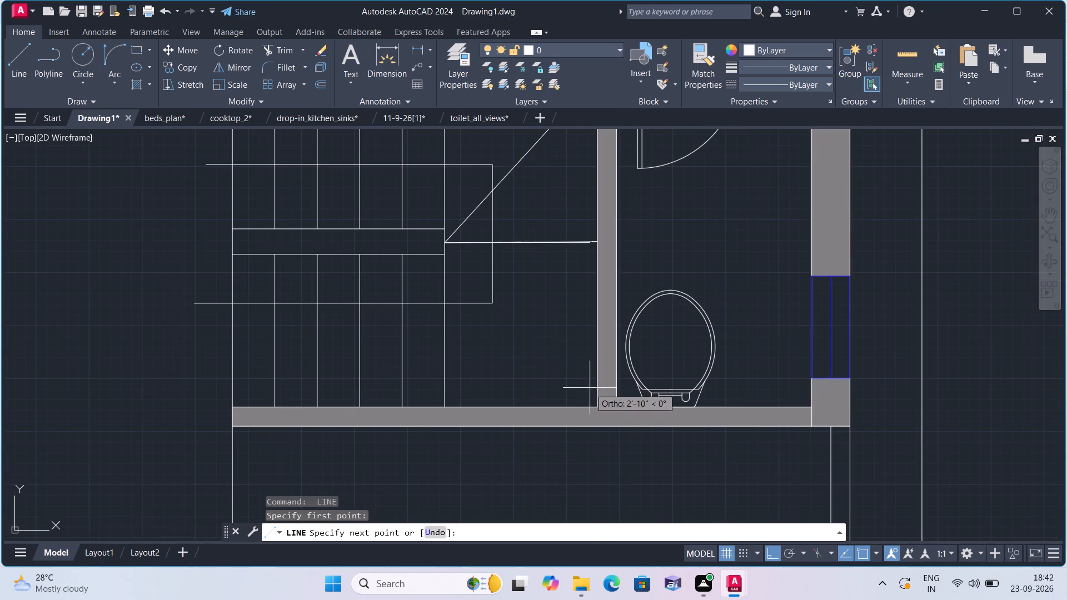
pyautogui.click(601, 408)
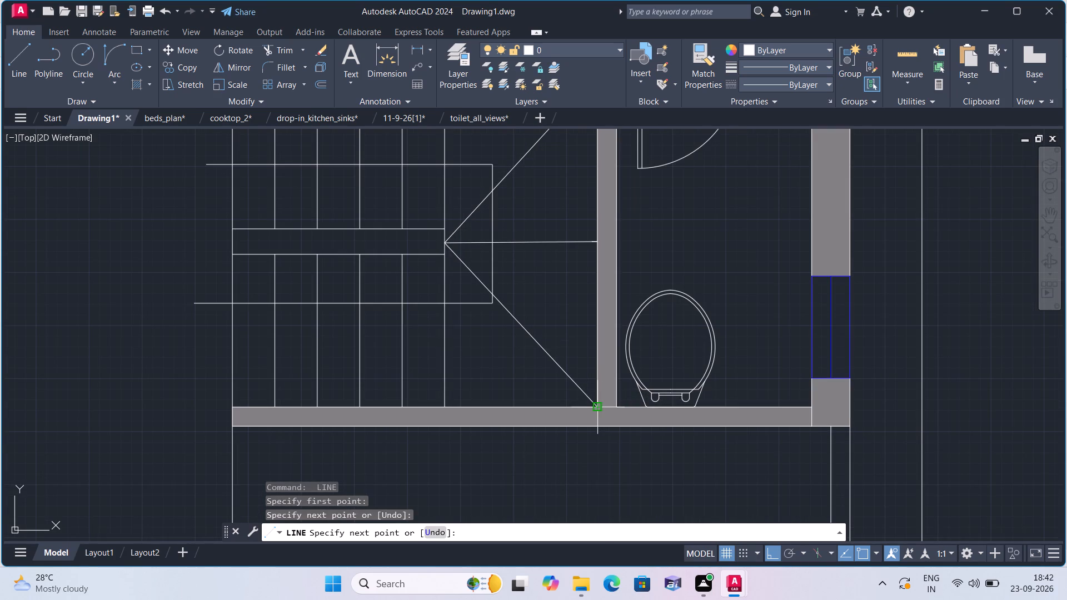
pyautogui.press('space')
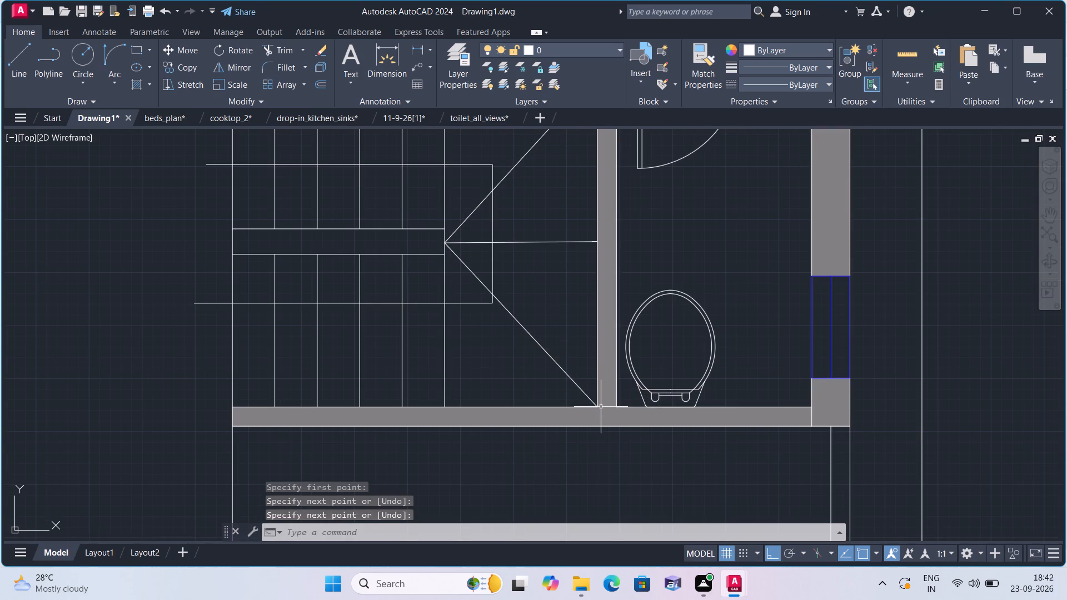
# Draw half of a small arrowhead above the lower flight's direction line on its outermost tread, tip pointing away from the landing.
pyautogui.press('space')
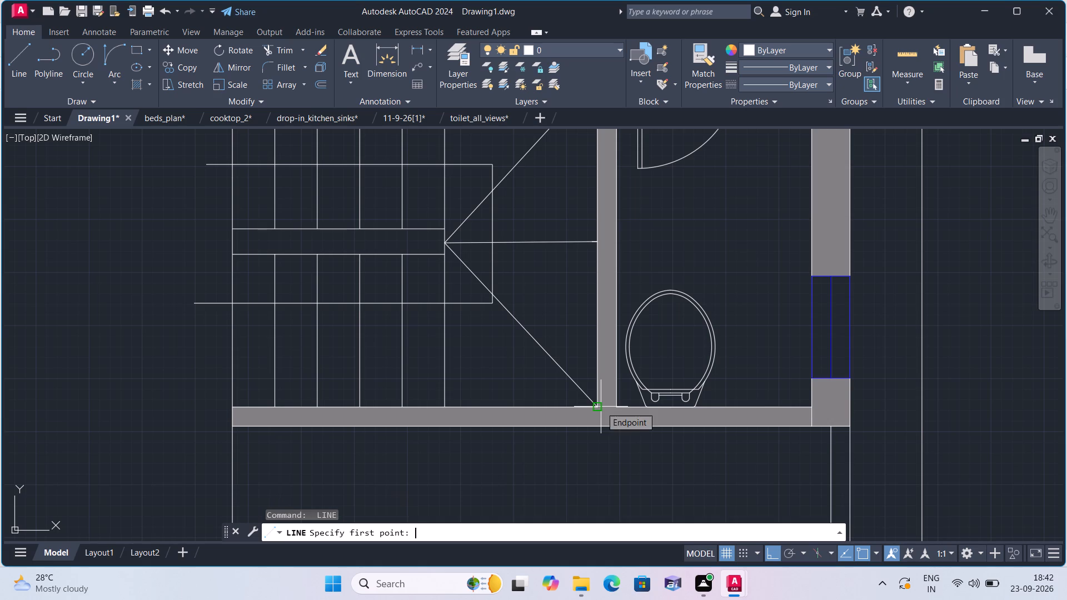
pyautogui.scroll(2, 177, 252)
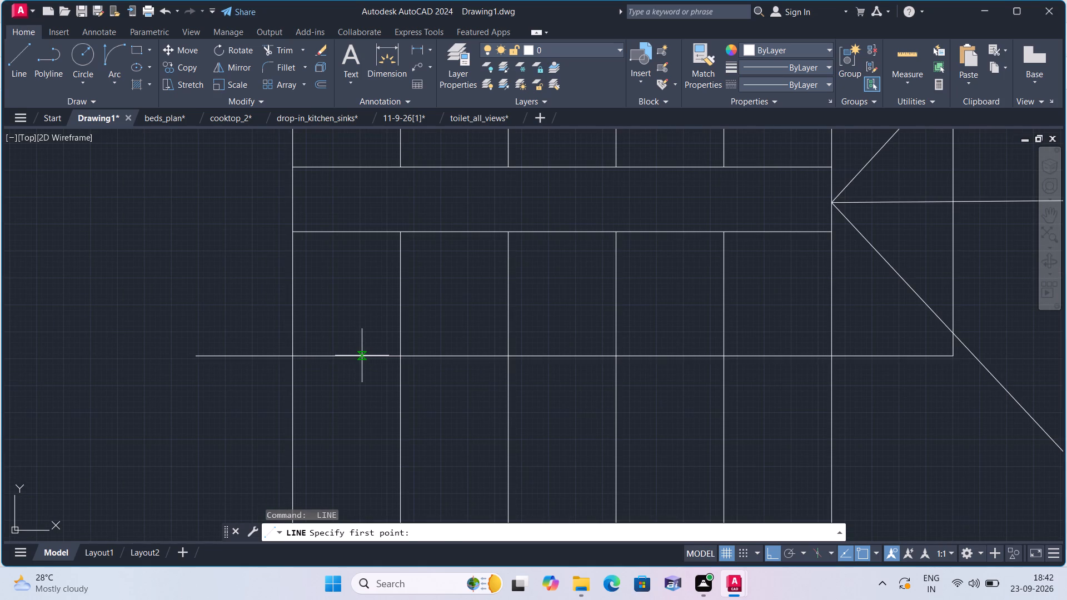
pyautogui.click(362, 356)
pyautogui.click(362, 330)
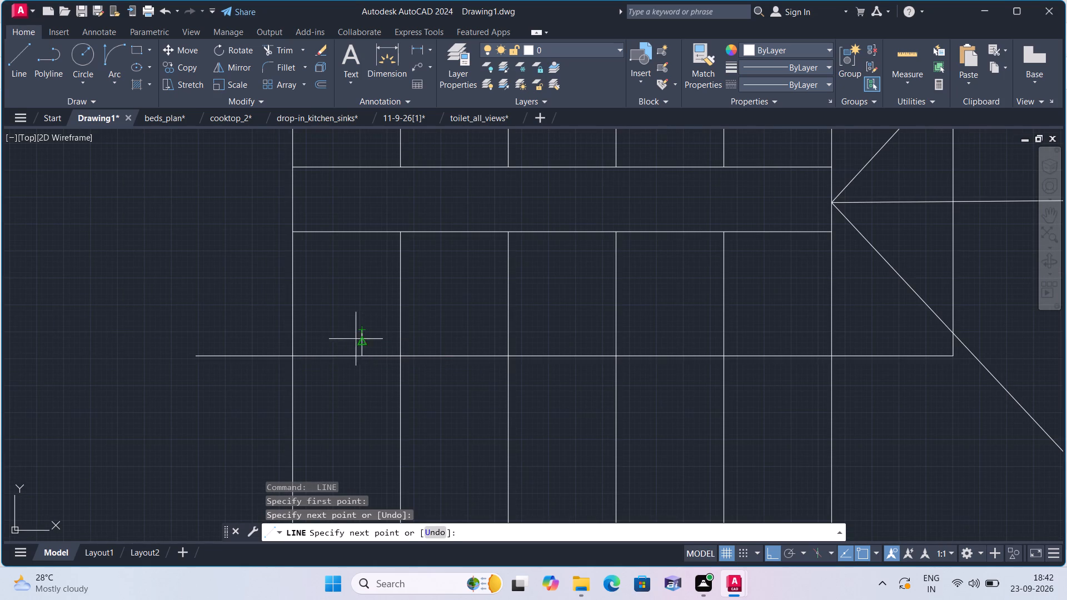
pyautogui.click(339, 358)
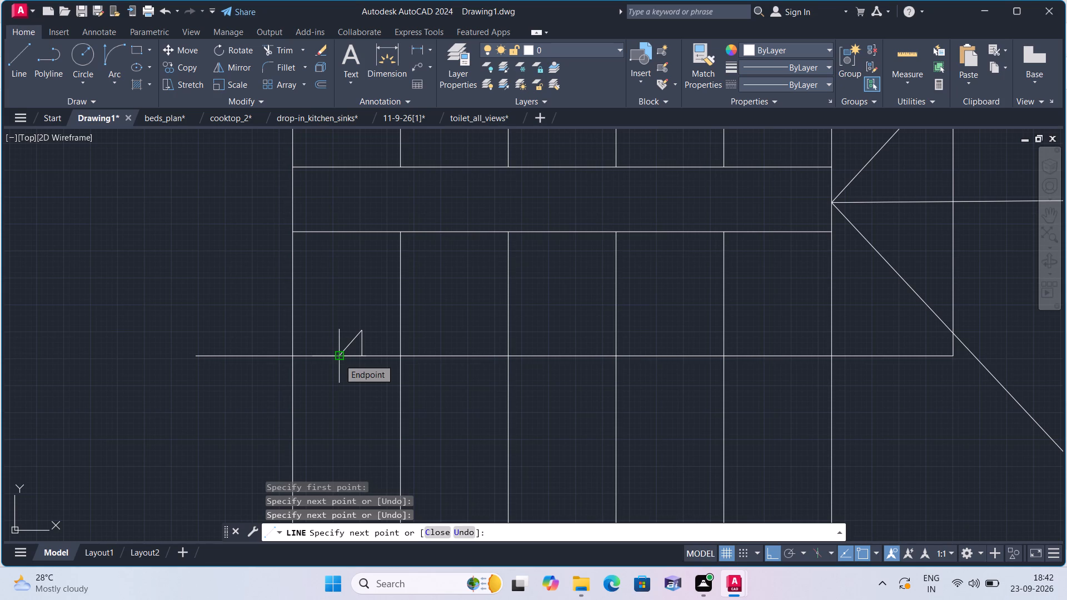
pyautogui.press('Escape')
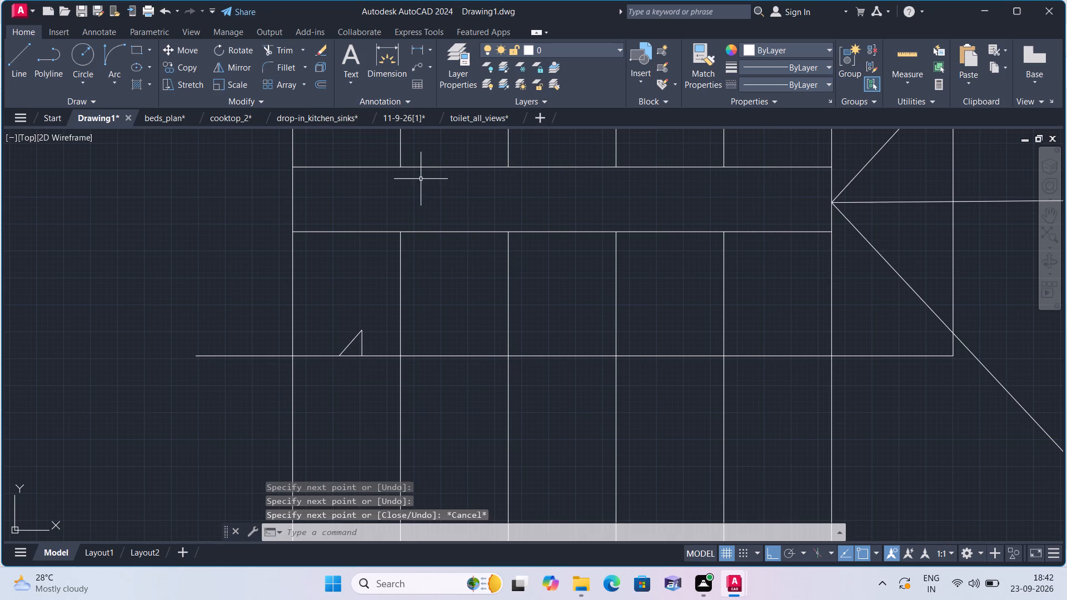
# Mirror the half arrowhead across the lower direction line, keeping the source lines.
pyautogui.scroll(2, 358, 371)
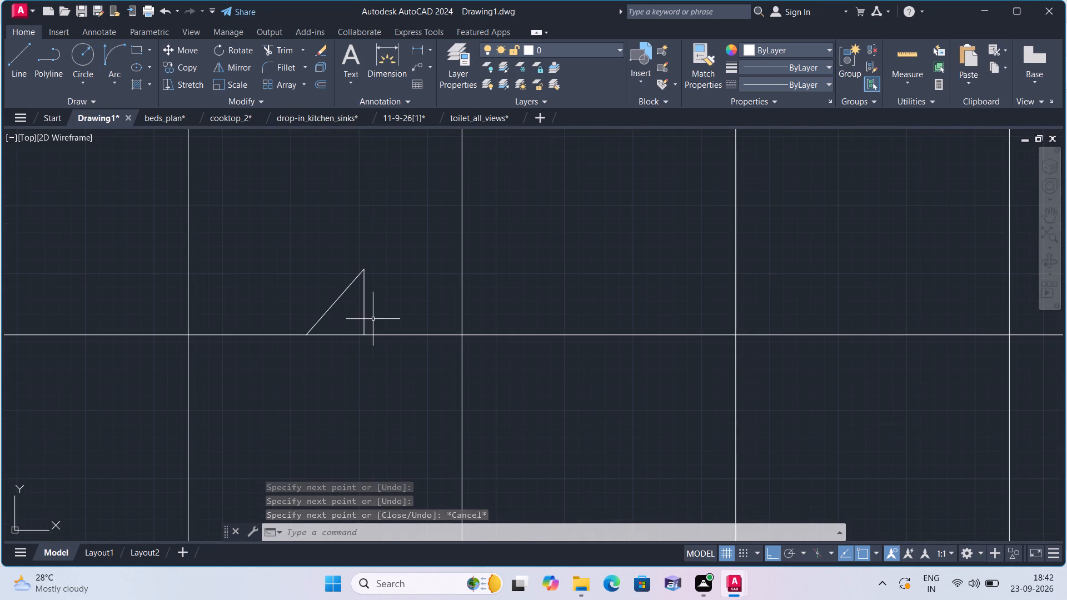
pyautogui.click(373, 319)
pyautogui.click(271, 259)
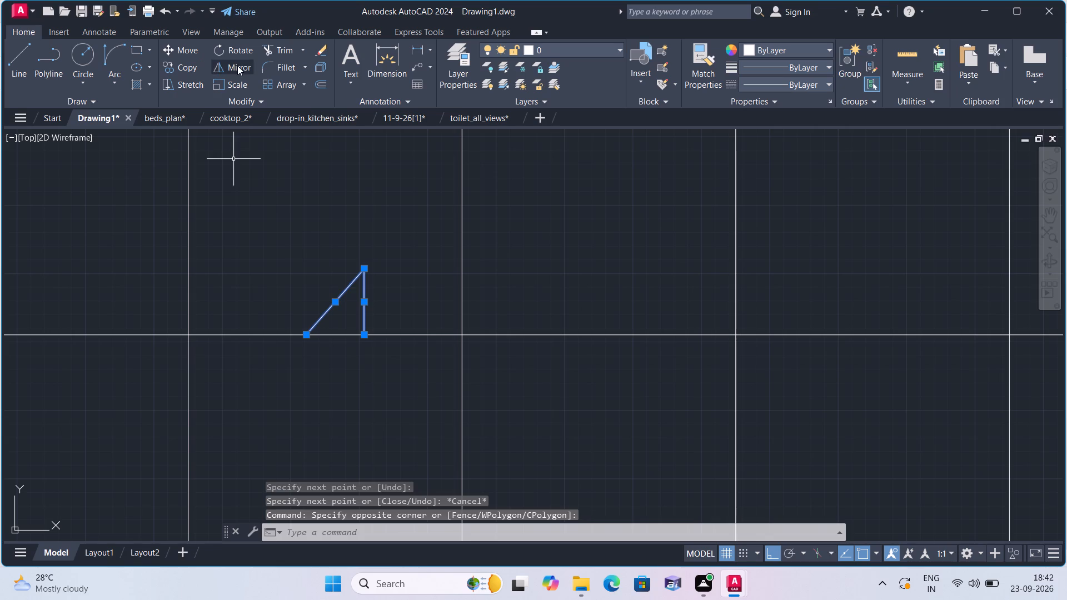
pyautogui.click(237, 66)
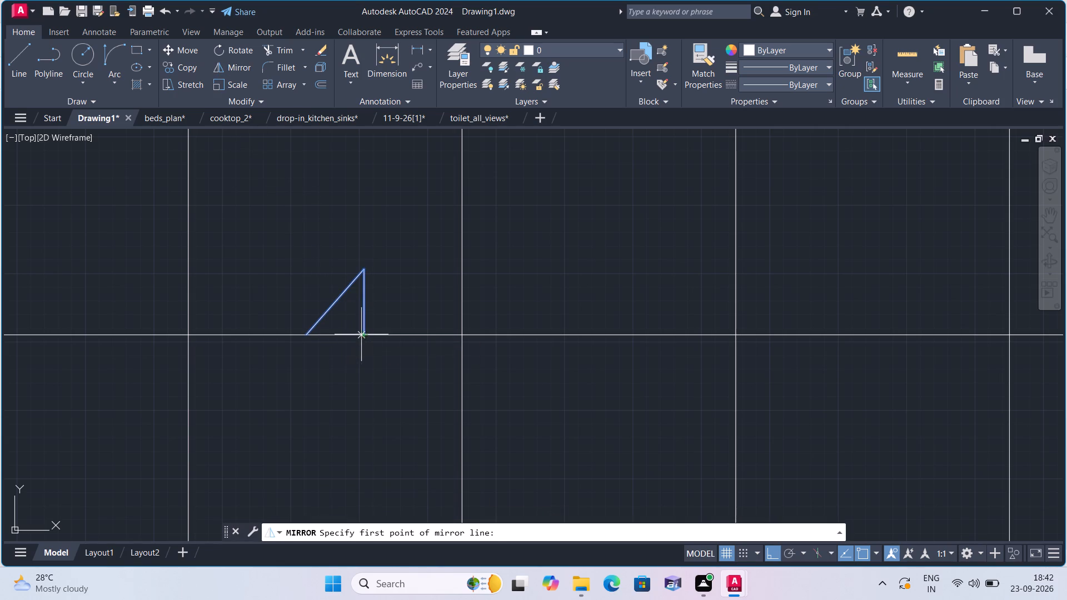
pyautogui.click(365, 331)
pyautogui.click(290, 332)
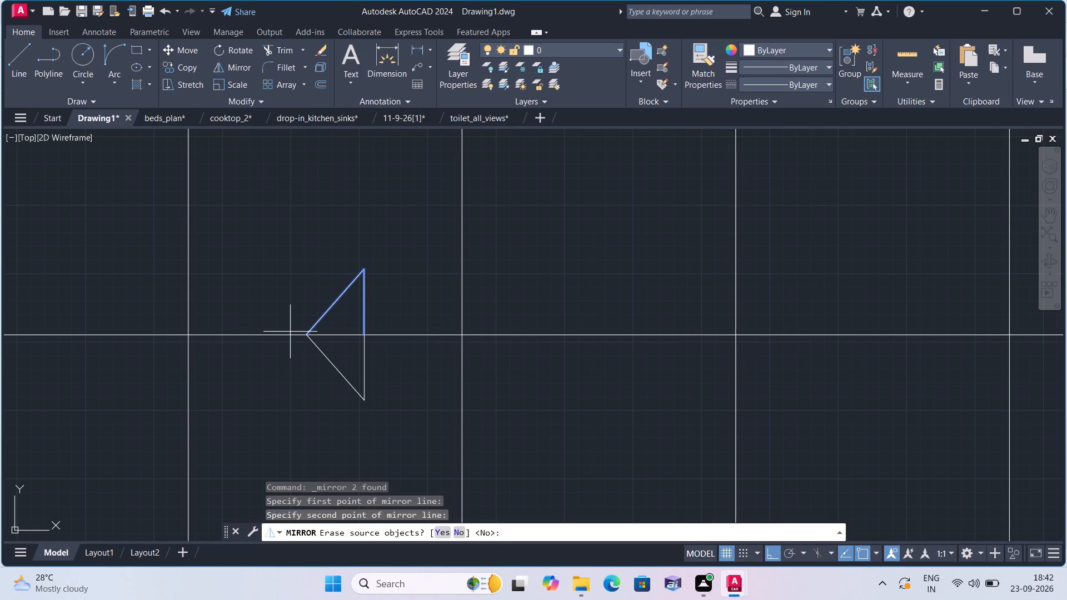
pyautogui.click(463, 532)
# Copy the complete arrowhead from its base midpoint about 4'-0" along the lower direction line, just inside the landing.
pyautogui.click(398, 389)
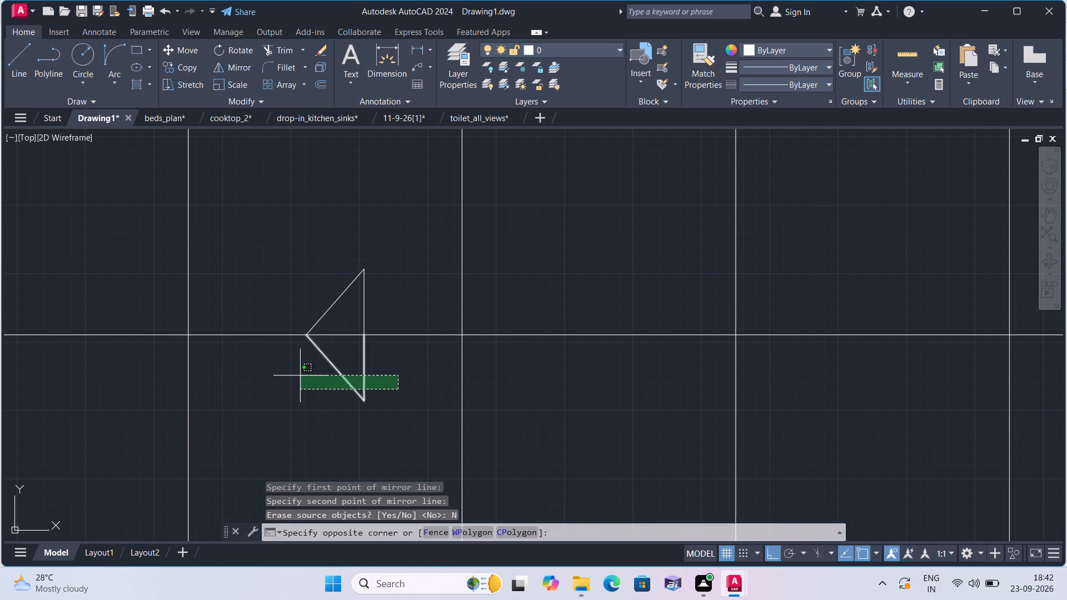
pyautogui.click(300, 376)
pyautogui.click(397, 286)
pyautogui.click(302, 280)
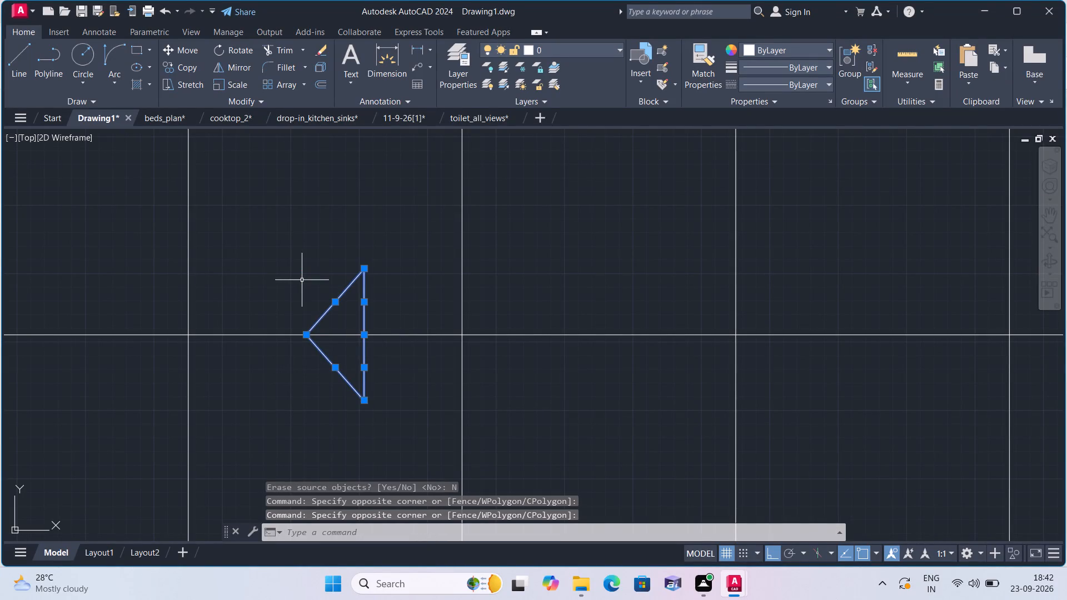
pyautogui.click(180, 69)
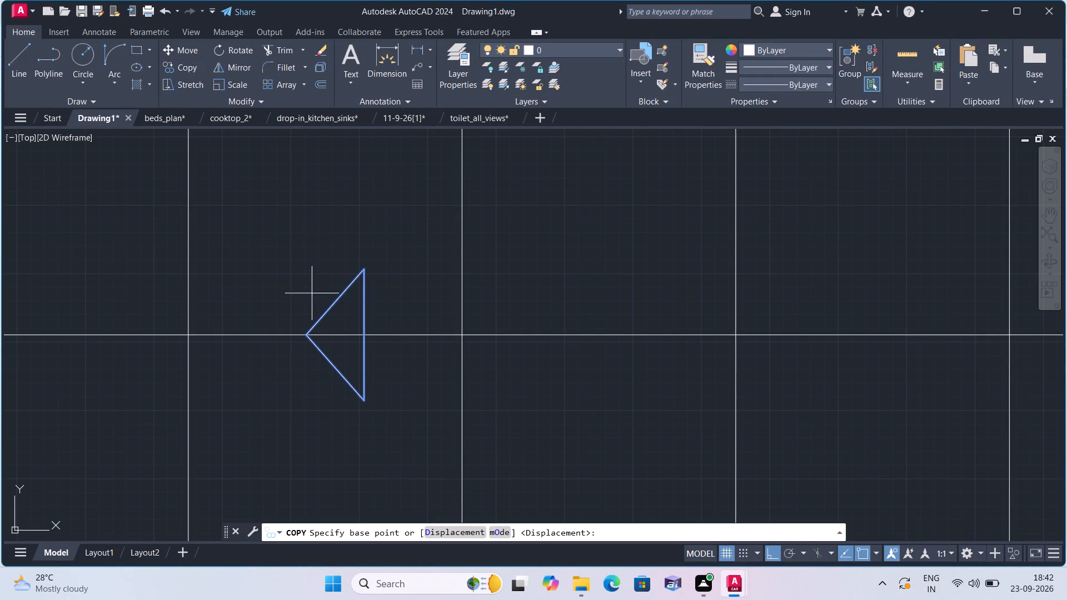
pyautogui.click(365, 333)
pyautogui.scroll(-3, 378, 340)
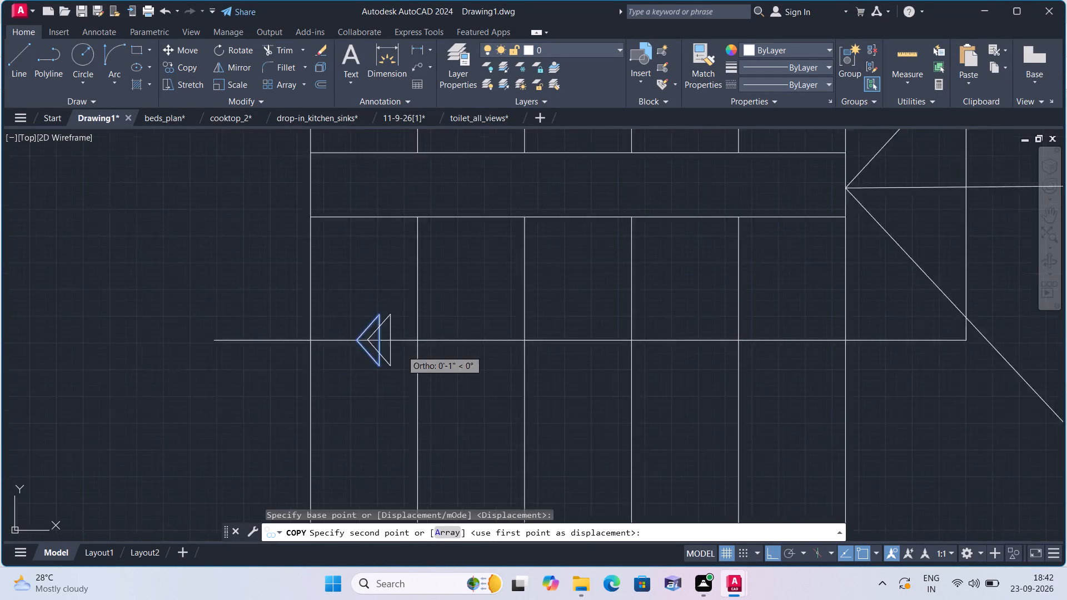
pyautogui.scroll(-1, 403, 351)
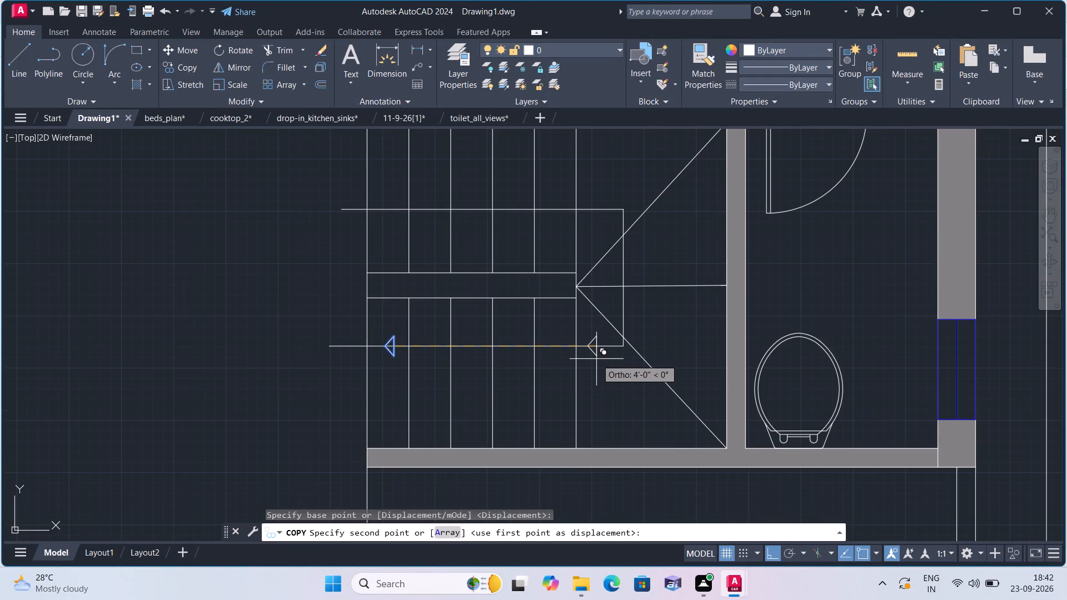
pyautogui.click(596, 359)
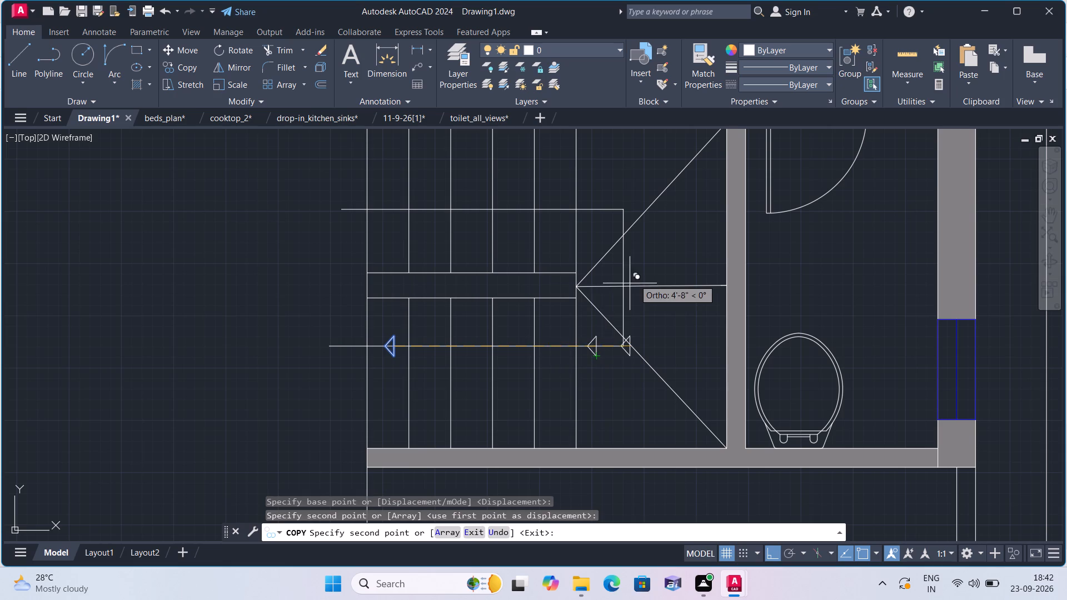
# Place two more arrowhead copies: one with its tip on the landing's vertical direction line, one on the upper flight's middle tread.
pyautogui.scroll(2, 636, 276)
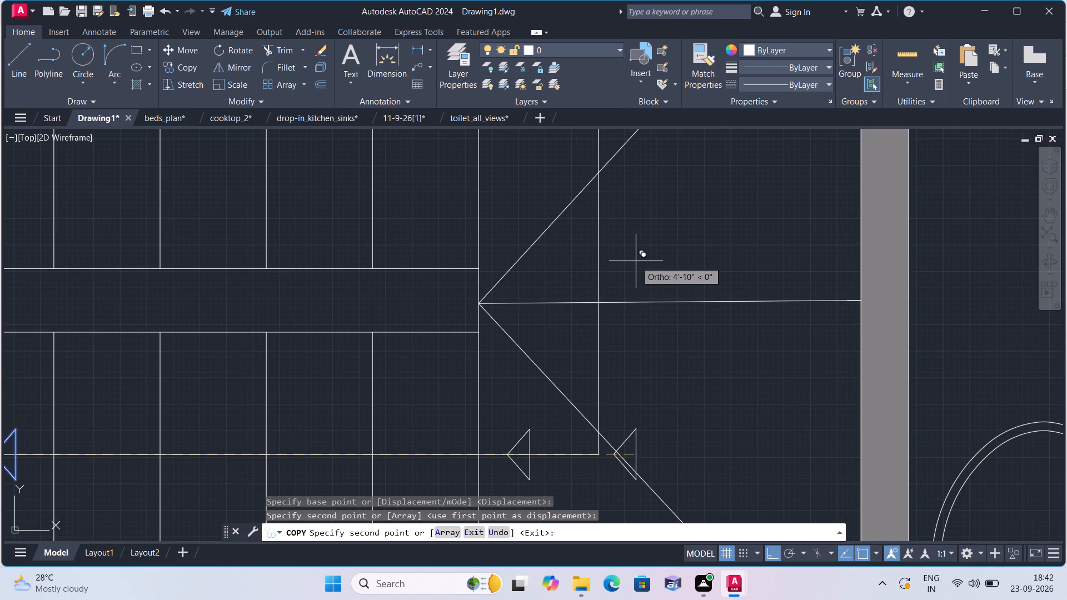
pyautogui.press('F8')
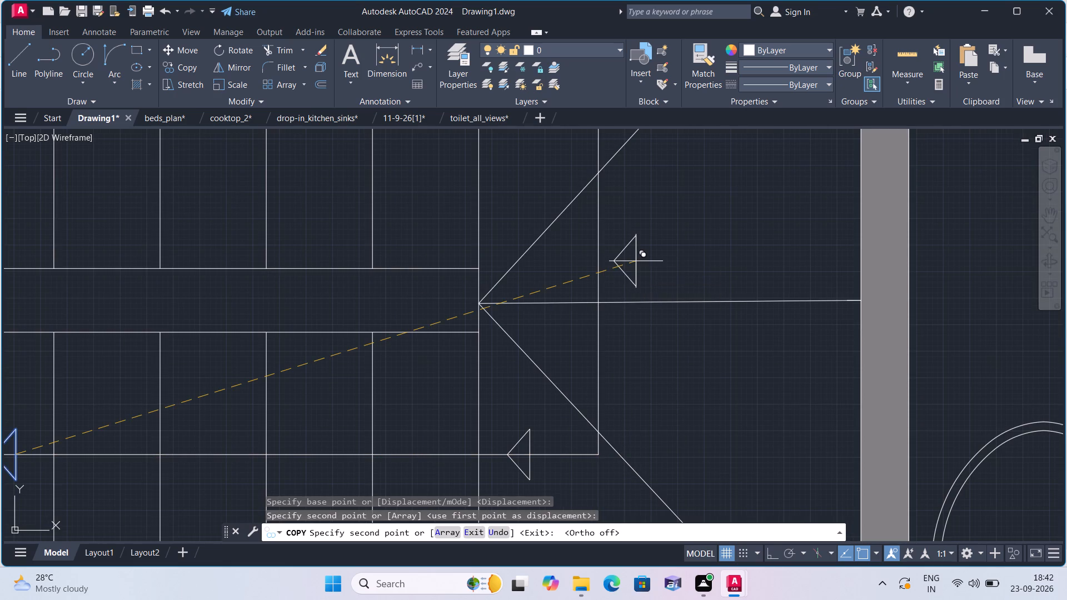
pyautogui.scroll(2, 608, 255)
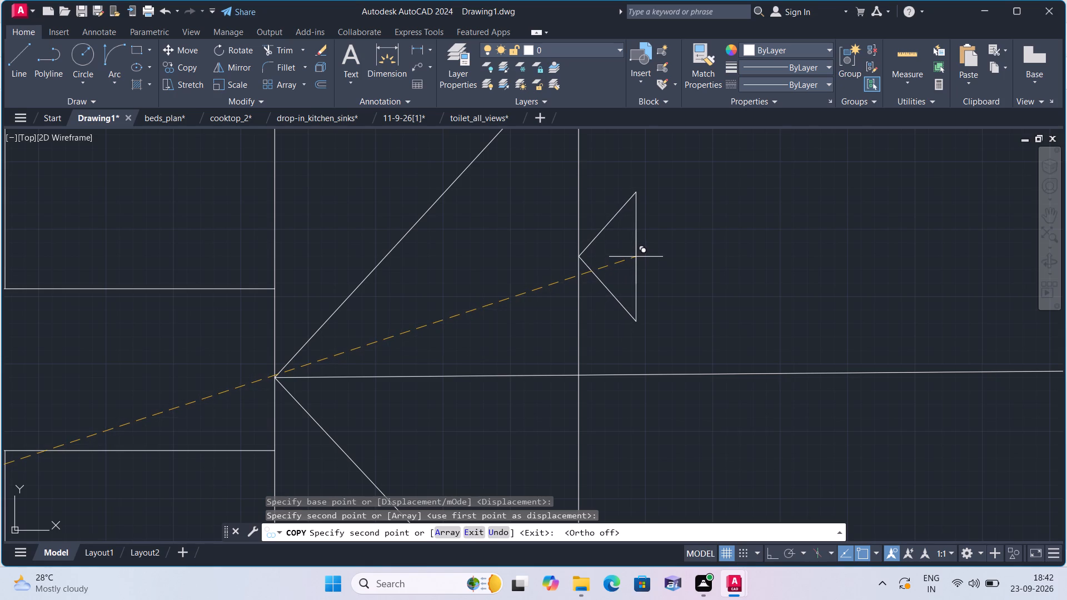
pyautogui.click(636, 257)
pyautogui.scroll(-2, 589, 252)
pyautogui.moveTo(482, 262); pyautogui.dragTo(522, 321, button='middle')
pyautogui.moveTo(362, 246); pyautogui.dragTo(441, 311, button='middle')
pyautogui.scroll(-1, 440, 310)
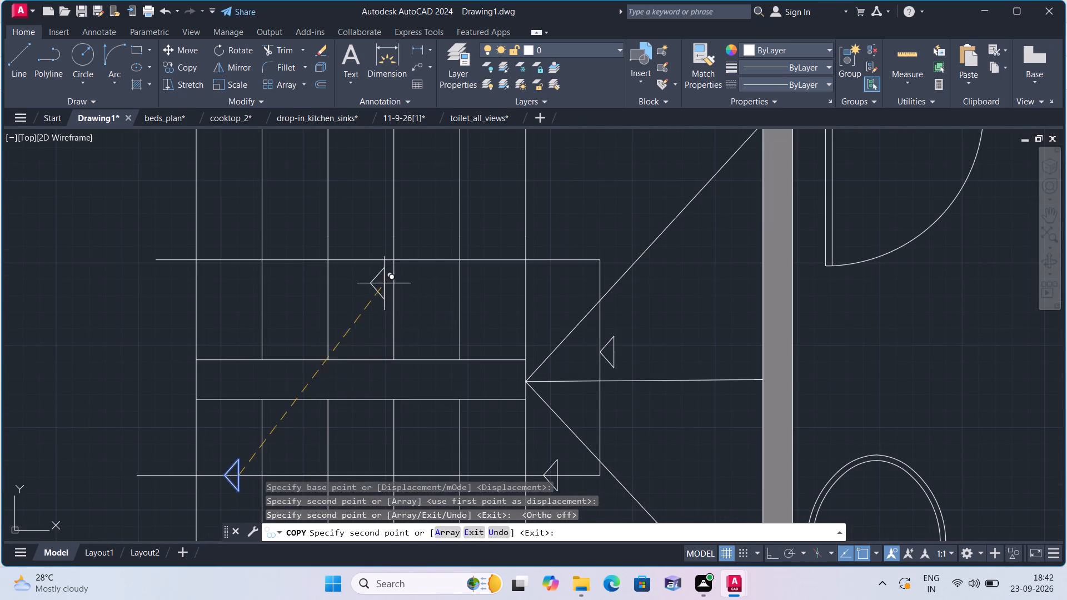
pyautogui.scroll(3, 380, 272)
pyautogui.click(378, 244)
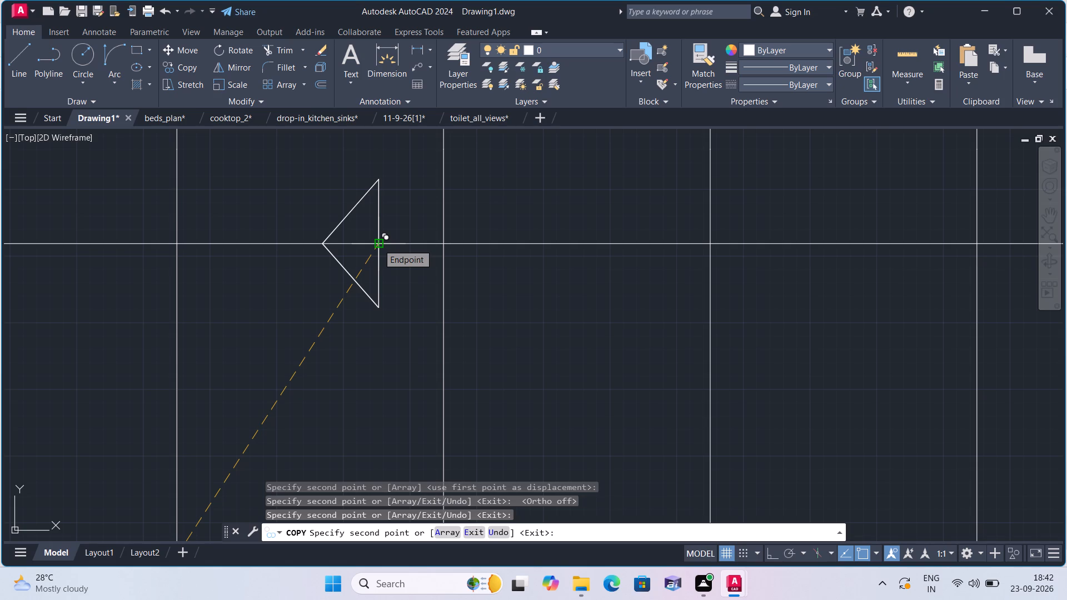
pyautogui.press('Escape')
pyautogui.scroll(1, 380, 243)
pyautogui.press('Escape')
# Rotate the upper flight's arrowhead 180° about its tip so it points toward the landing.
pyautogui.click(392, 217)
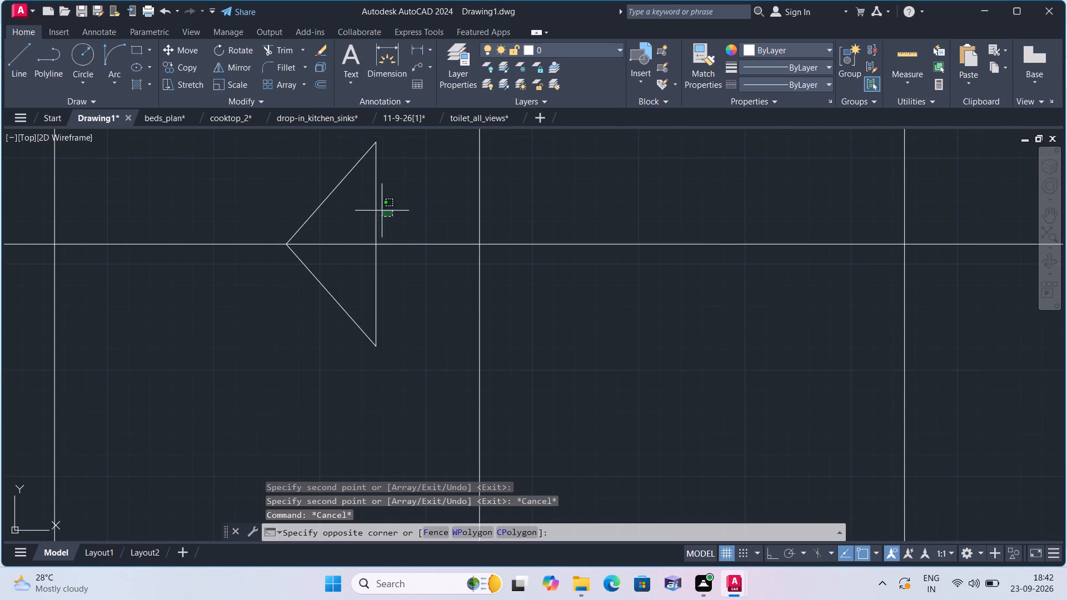
pyautogui.click(312, 188)
pyautogui.click(435, 309)
pyautogui.click(313, 309)
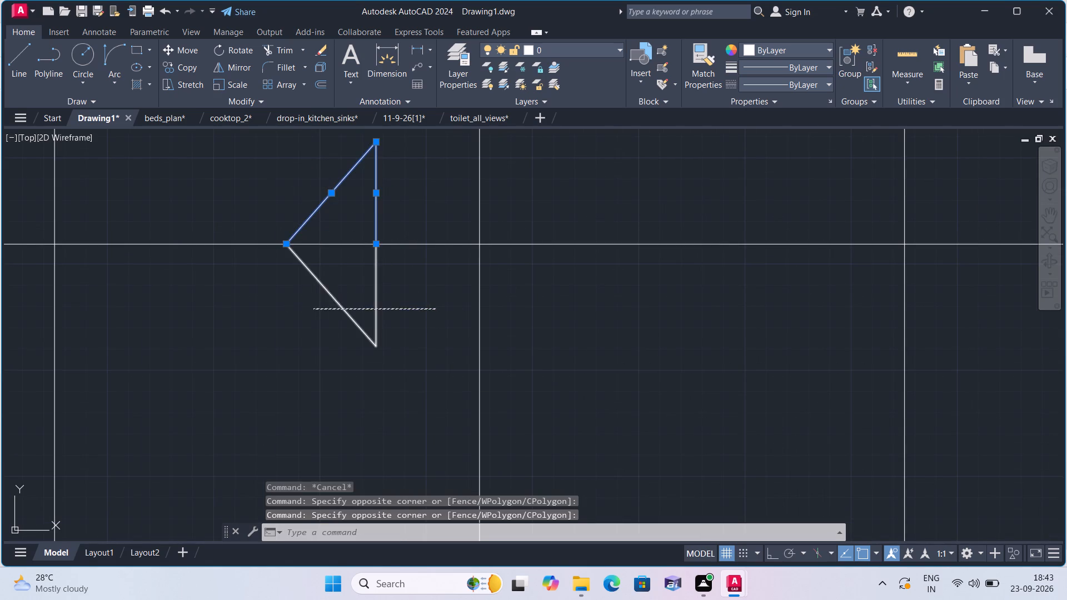
pyautogui.click(231, 49)
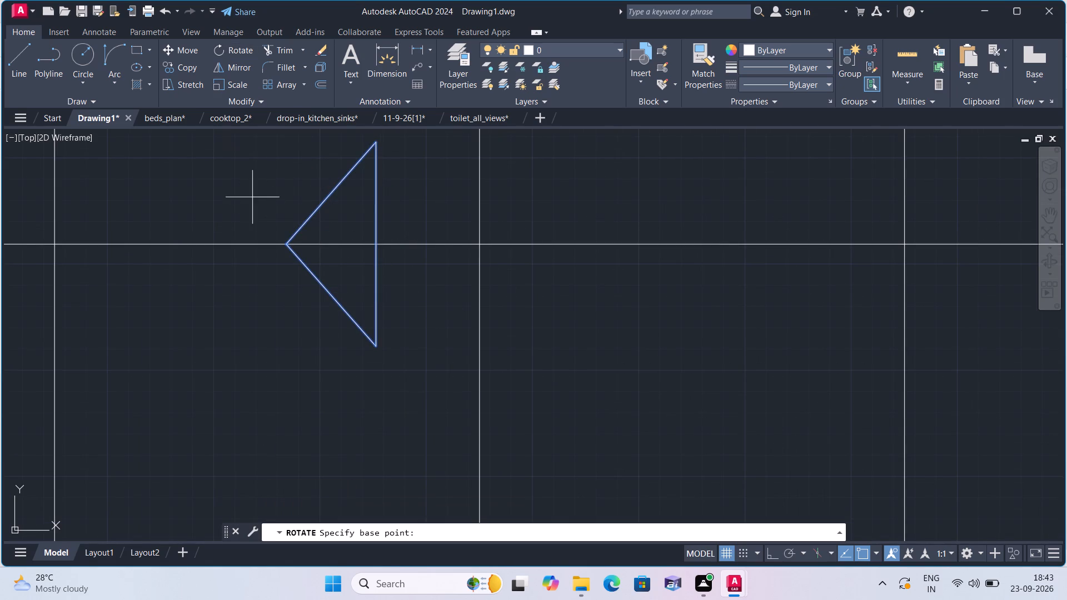
pyautogui.click(288, 242)
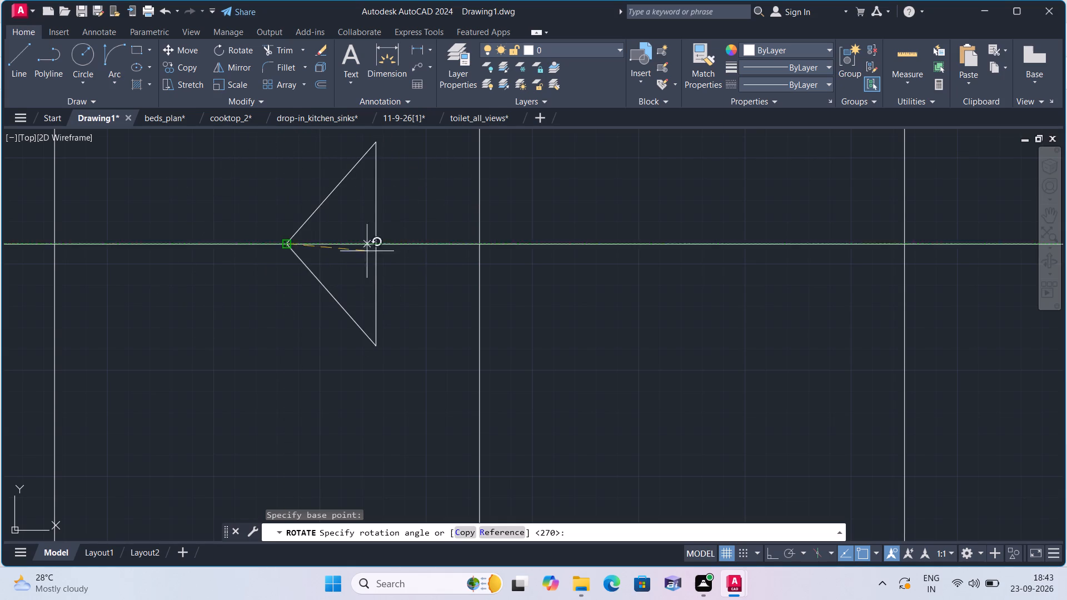
pyautogui.click(52, 246)
pyautogui.scroll(-3, 52, 246)
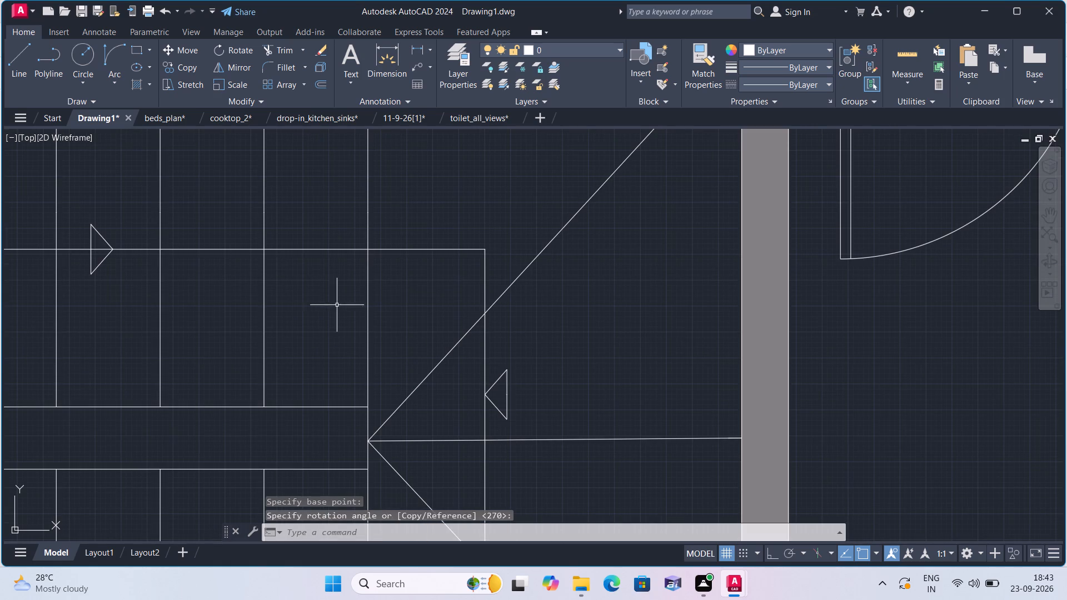
# Rotate the arrowhead on the landing's vertical direction line 90° about its tip so it points down the line.
pyautogui.scroll(2, 486, 383)
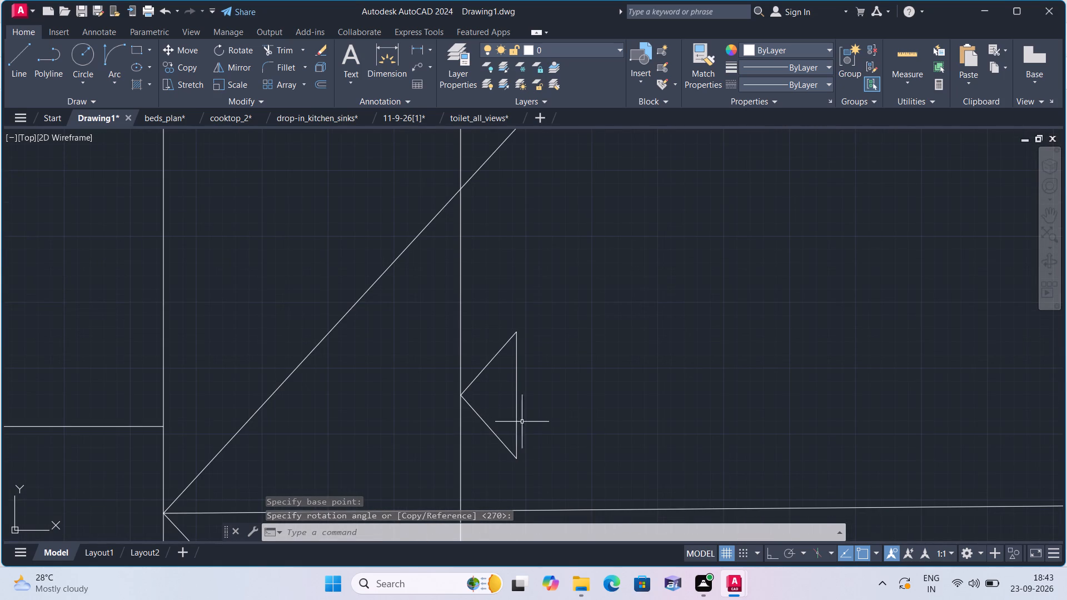
pyautogui.click(533, 427)
pyautogui.click(483, 345)
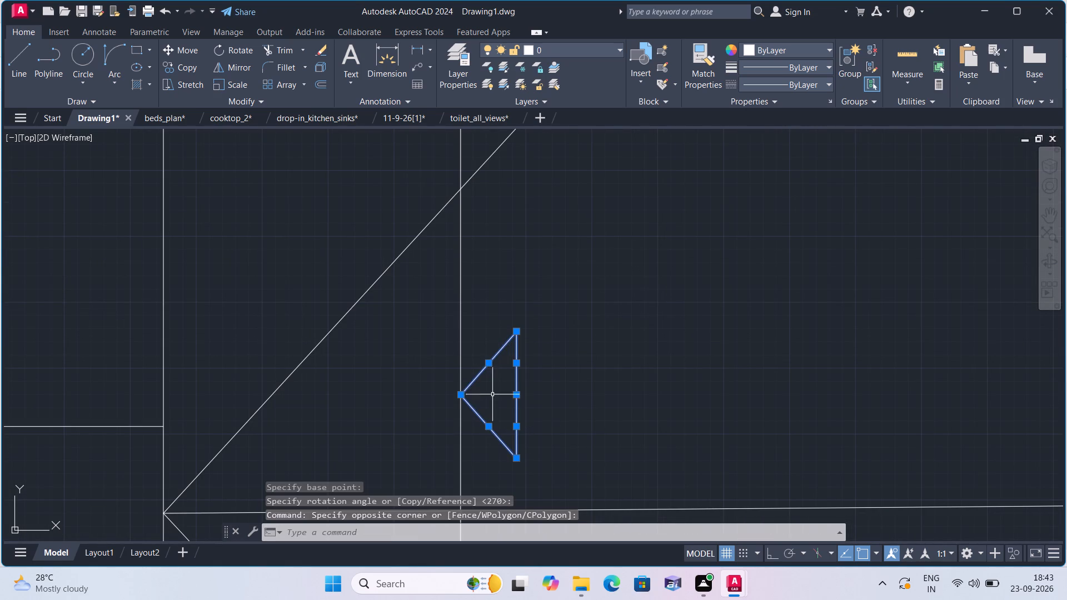
pyautogui.click(236, 48)
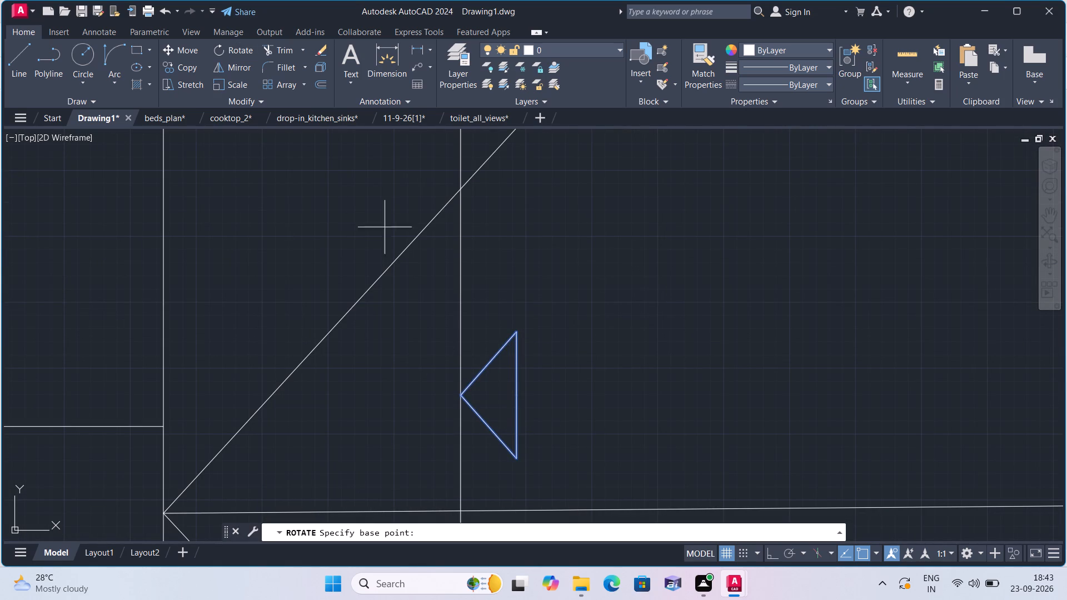
pyautogui.click(461, 398)
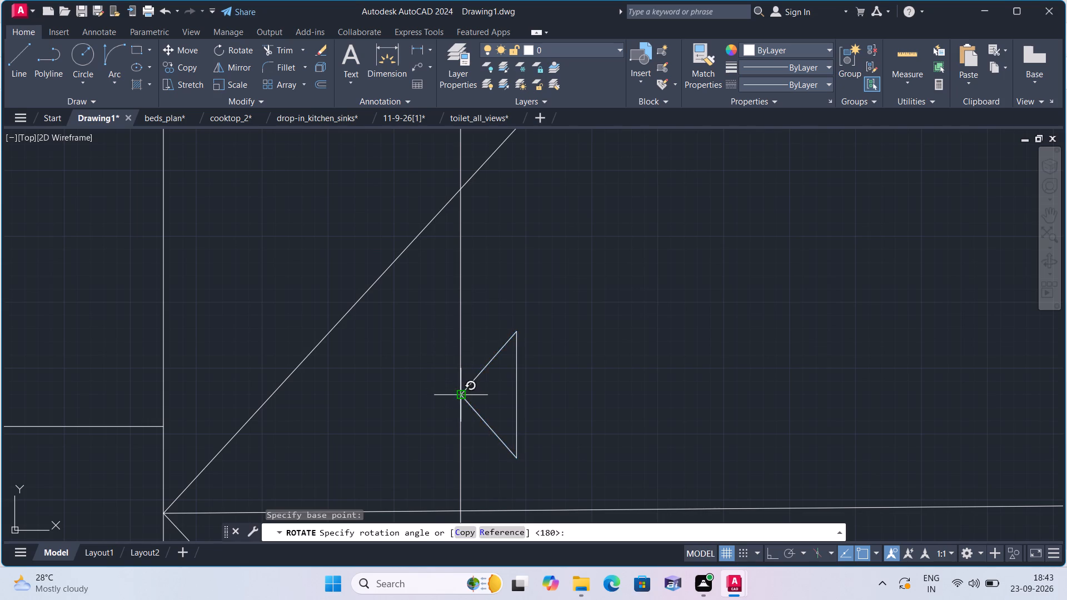
pyautogui.click(460, 236)
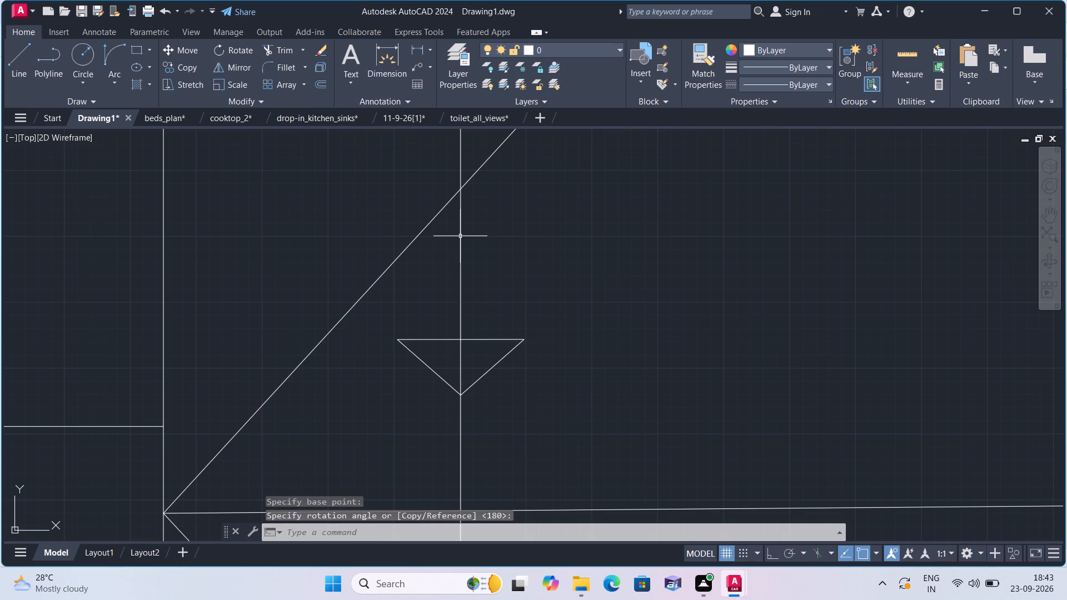
pyautogui.press('Escape')
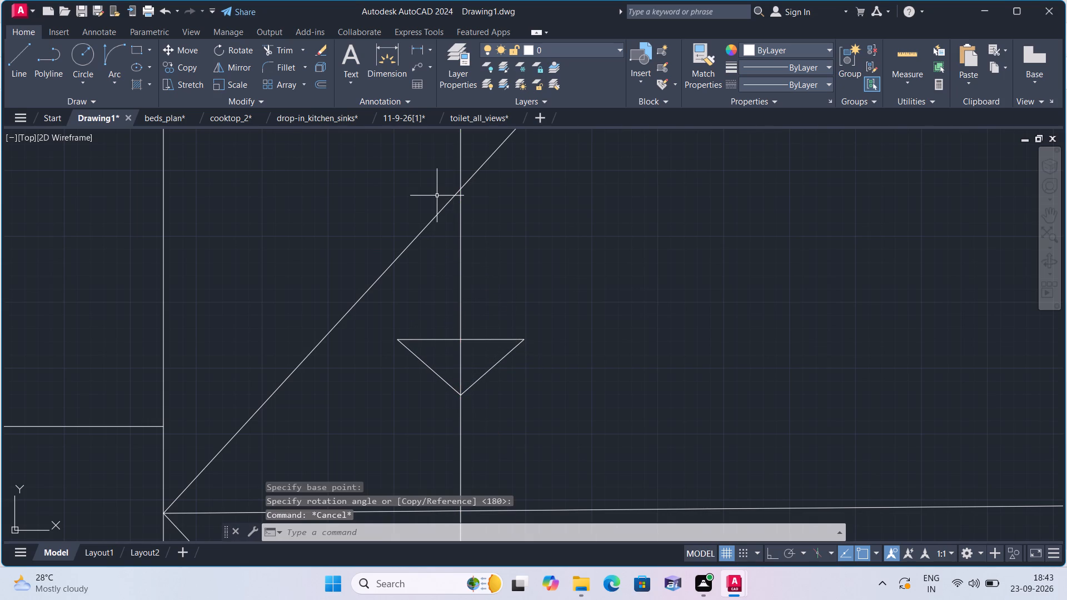
# Examine the staircase with its direction arrows and the overall floor plan.
pyautogui.scroll(-4, 417, 226)
pyautogui.scroll(-1, 326, 278)
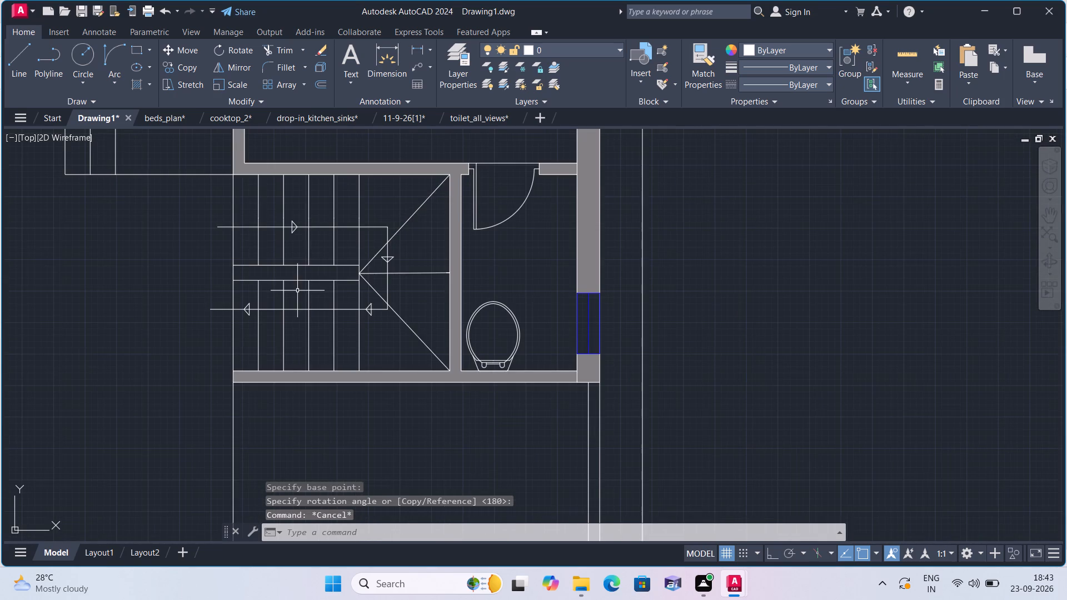
pyautogui.moveTo(297, 291); pyautogui.dragTo(486, 286, button='middle')
pyautogui.scroll(-3, 486, 285)
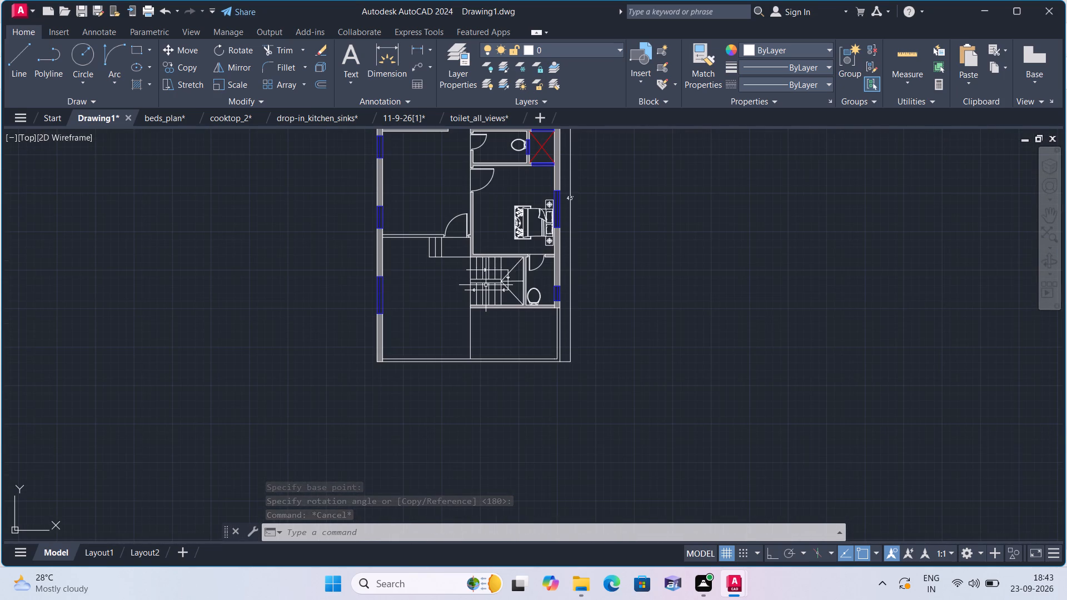
pyautogui.scroll(1, 486, 285)
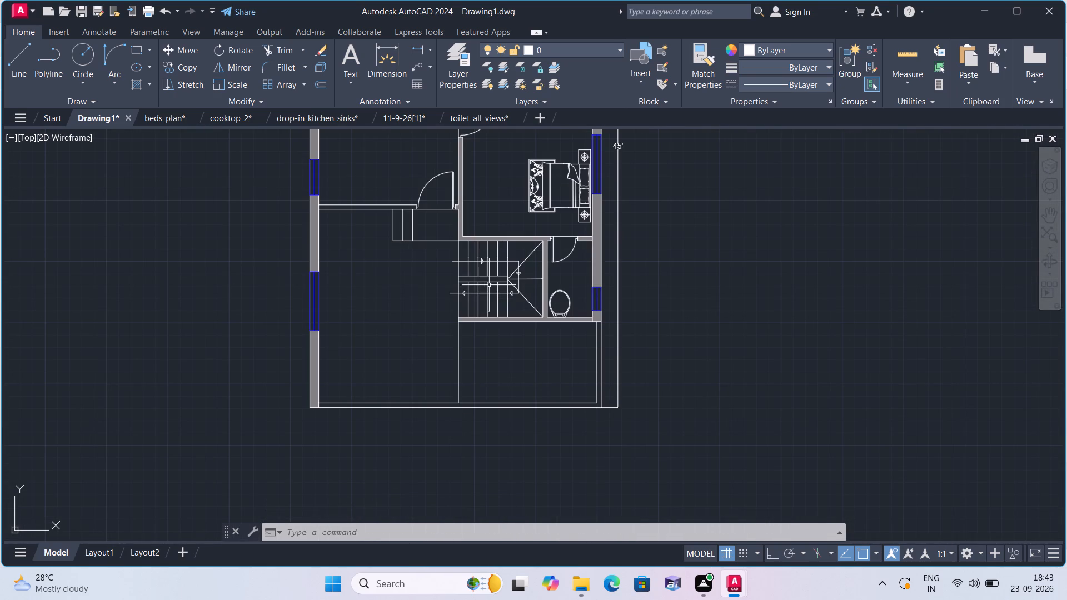
pyautogui.scroll(2, 491, 286)
pyautogui.scroll(-1, 256, 293)
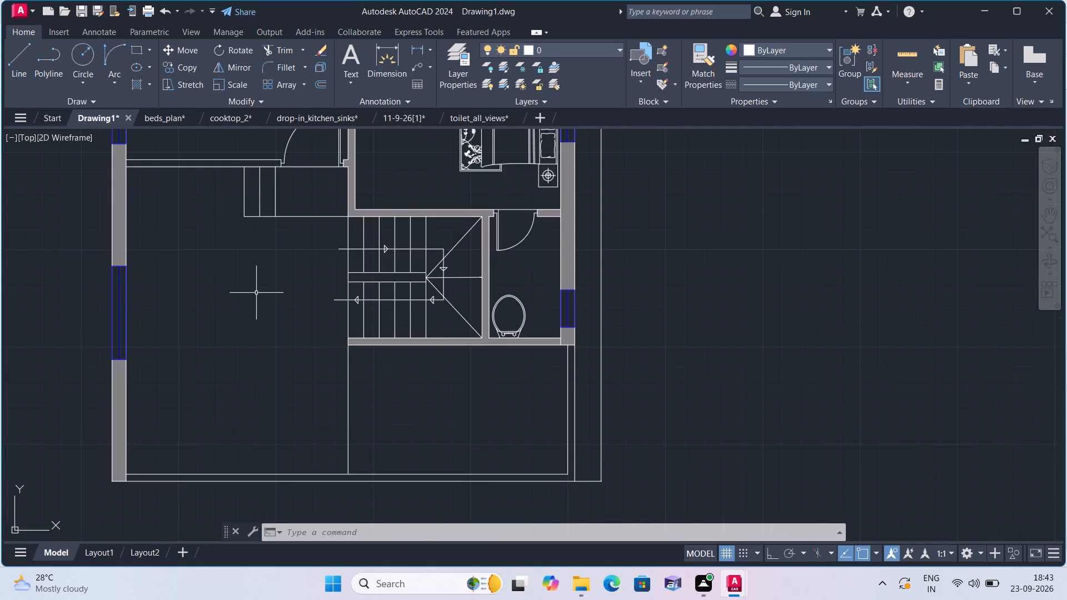
pyautogui.scroll(-1, 256, 293)
pyautogui.moveTo(262, 303); pyautogui.dragTo(313, 396, button='middle')
pyautogui.scroll(-1, 299, 369)
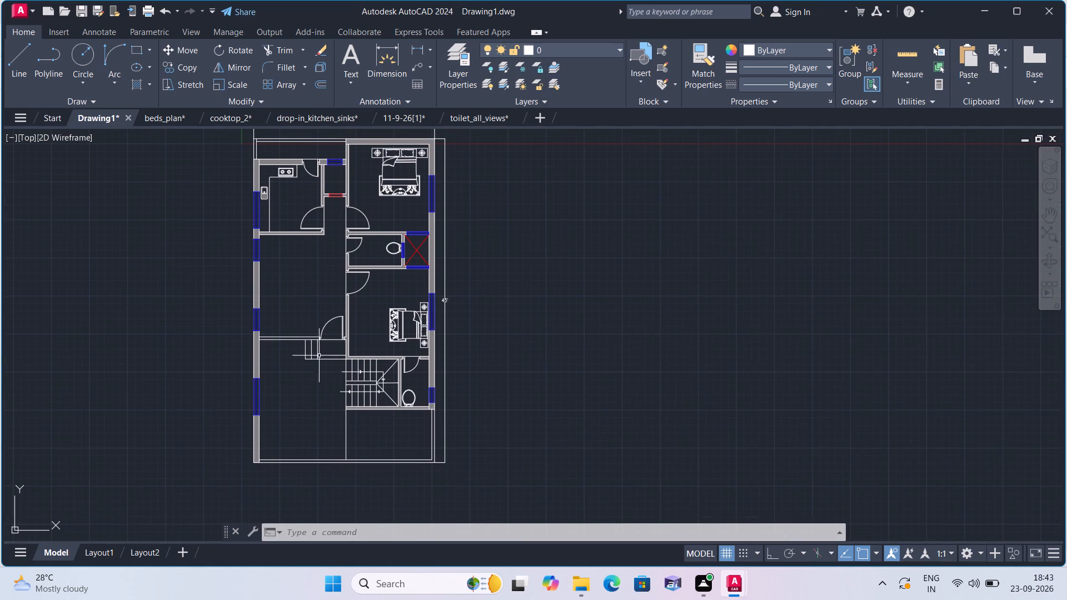
pyautogui.moveTo(297, 293); pyautogui.dragTo(306, 311, button='middle')
pyautogui.moveTo(307, 317); pyautogui.dragTo(310, 322, button='middle')
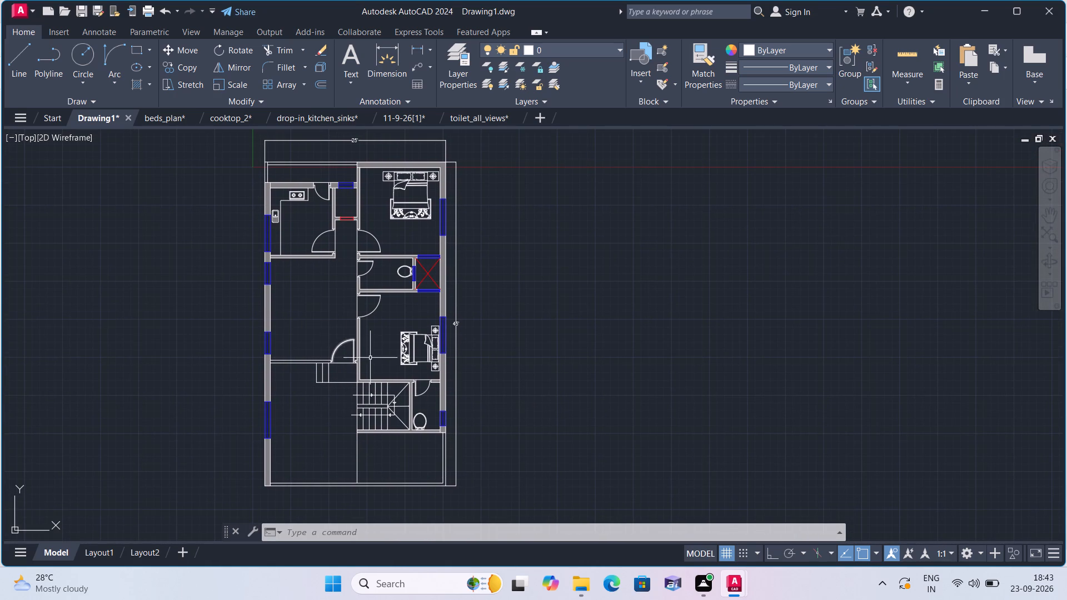
pyautogui.scroll(4, 416, 404)
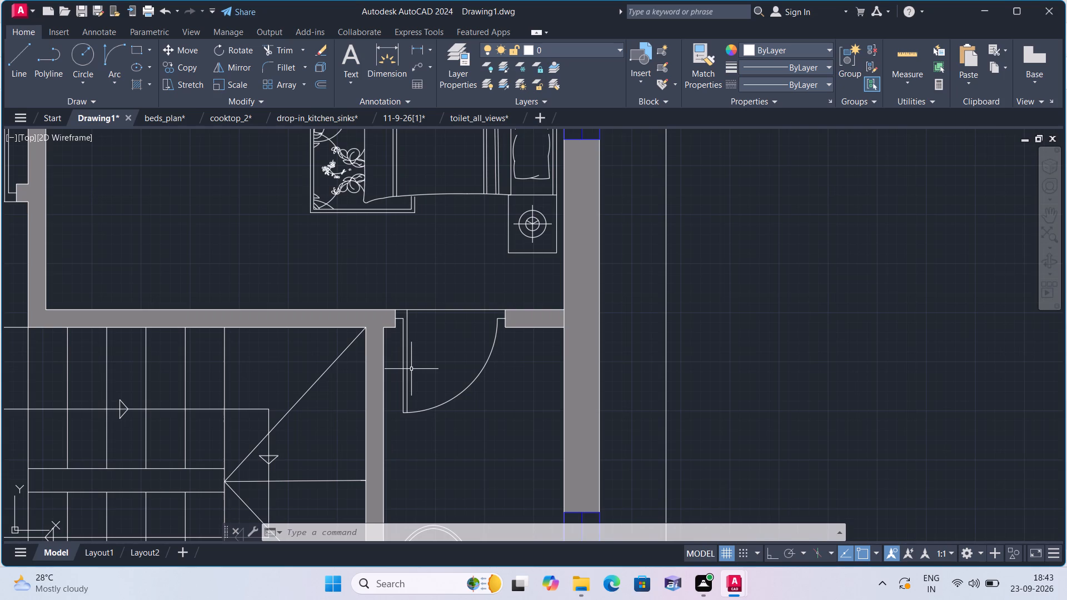
pyautogui.scroll(-3, 411, 369)
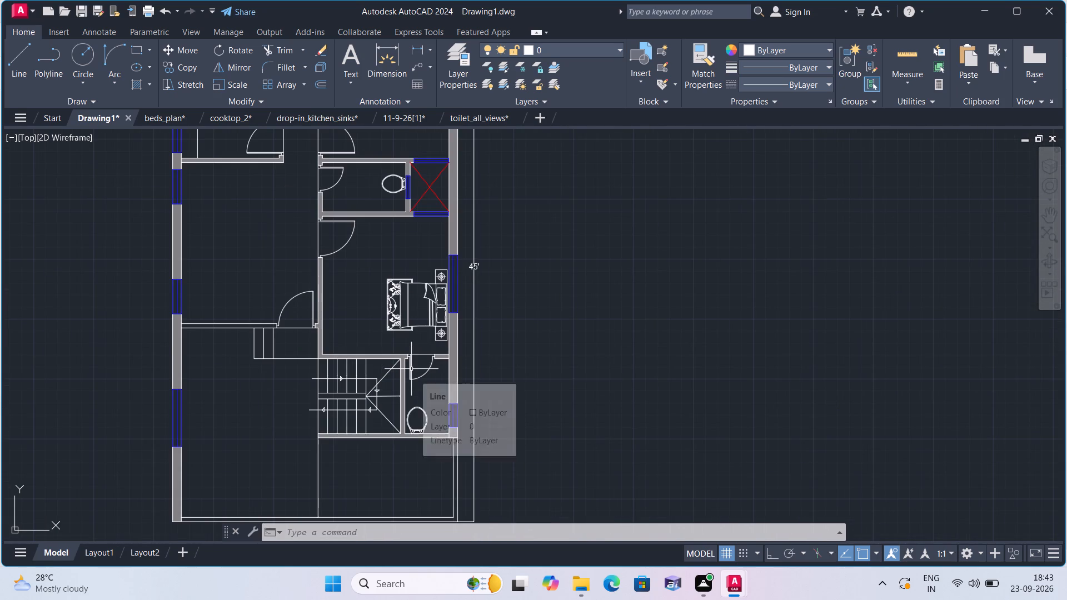
pyautogui.scroll(-1, 411, 369)
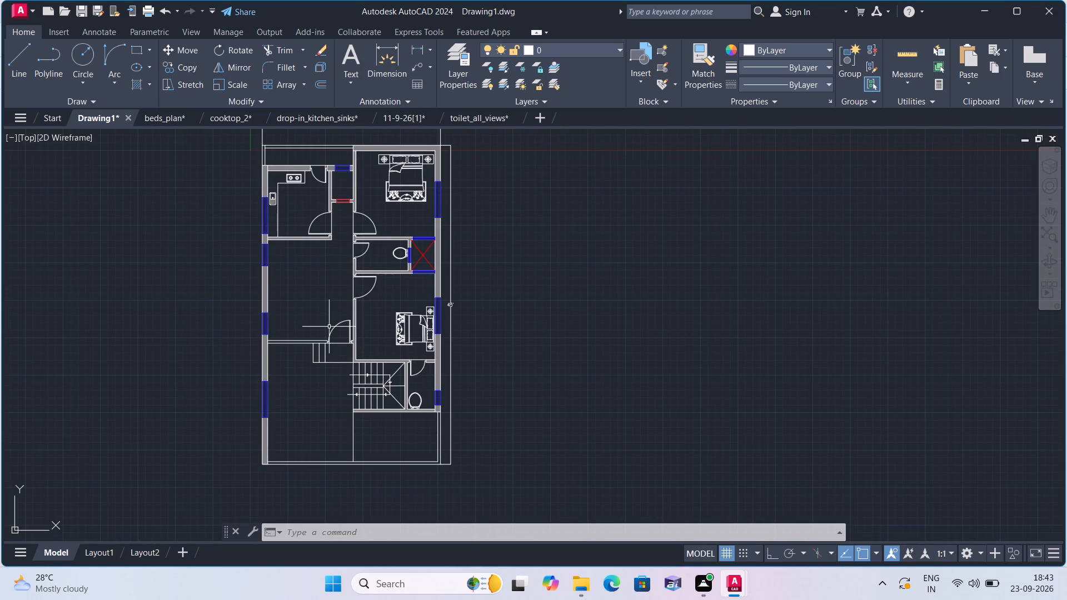
# Add a multiline text label in the kitchen reading KITCHEN with 8'-6"X8'-2" on the second line.
pyautogui.moveTo(329, 327); pyautogui.dragTo(358, 382, button='middle')
pyautogui.moveTo(332, 332); pyautogui.dragTo(356, 367, button='middle')
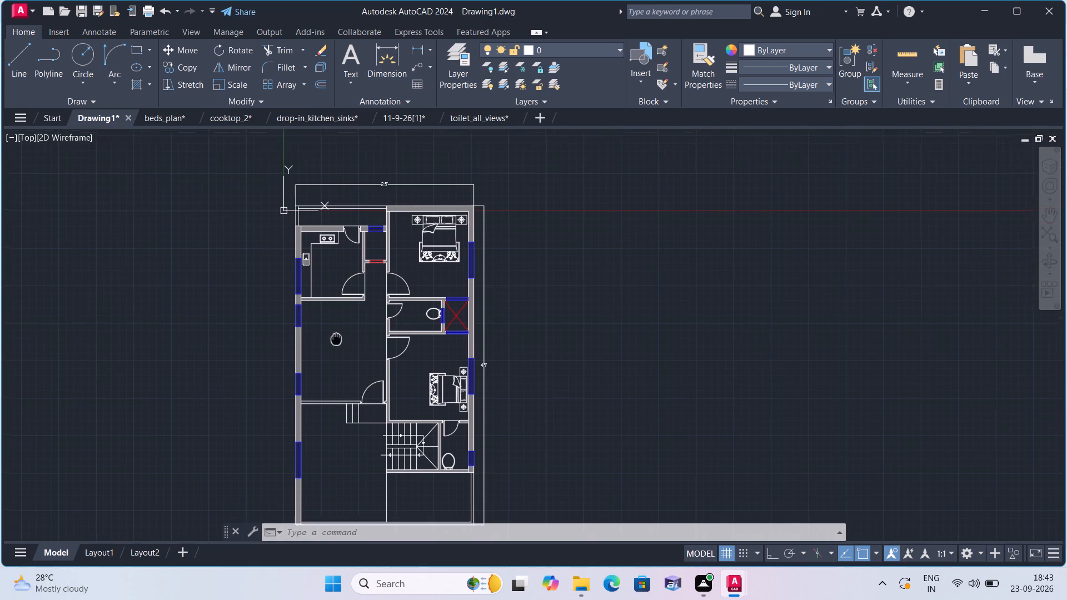
pyautogui.moveTo(356, 367); pyautogui.dragTo(385, 411, button='middle')
pyautogui.scroll(2, 372, 363)
pyautogui.moveTo(371, 353); pyautogui.dragTo(365, 334, button='middle')
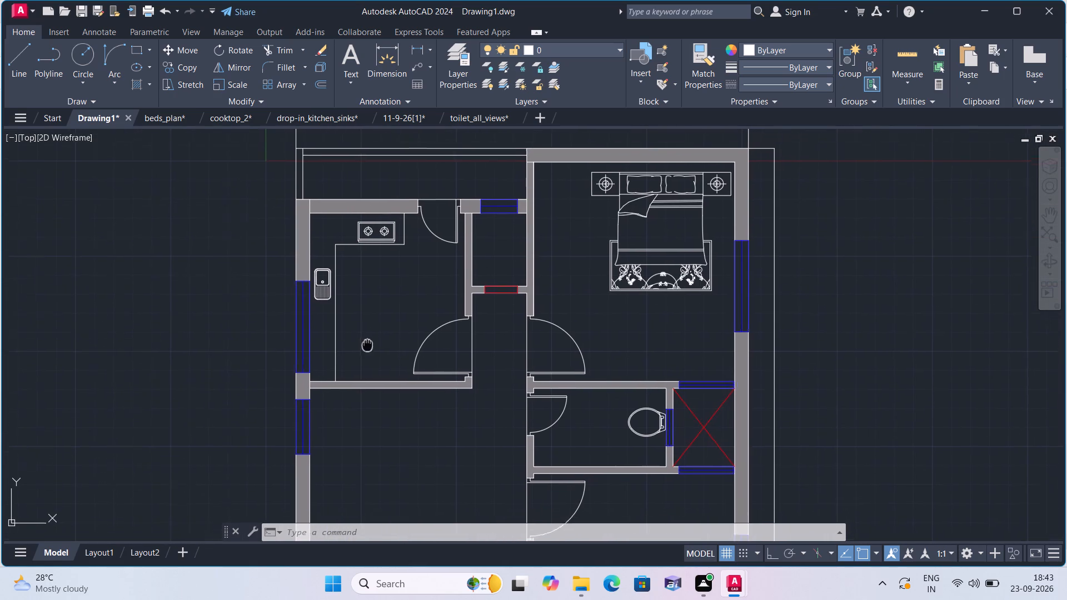
pyautogui.moveTo(365, 334); pyautogui.dragTo(364, 333, button='middle')
pyautogui.scroll(1, 364, 333)
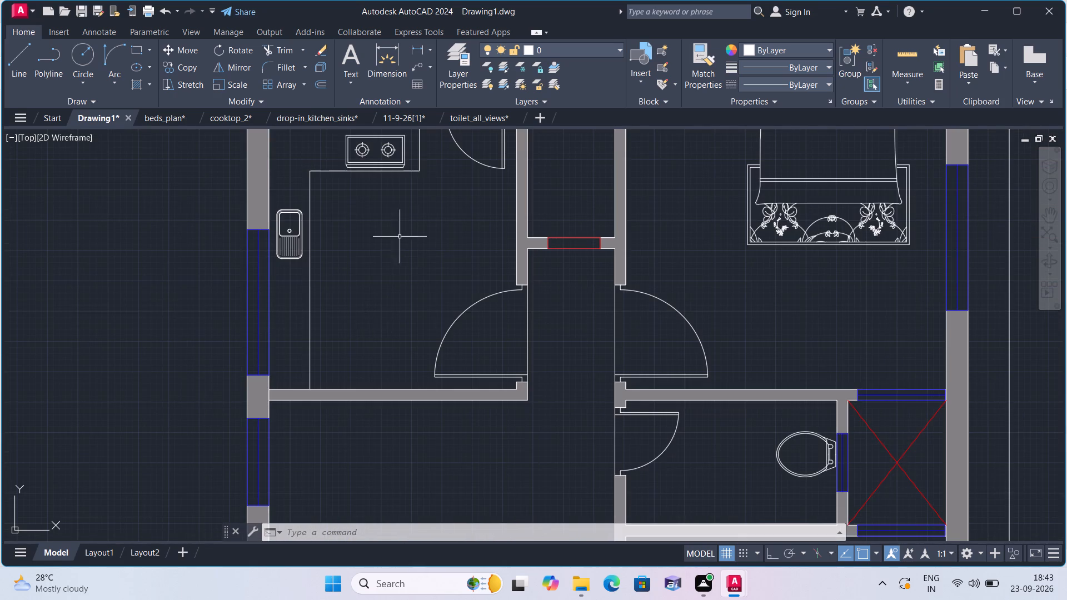
pyautogui.write('mt')
pyautogui.press('space')
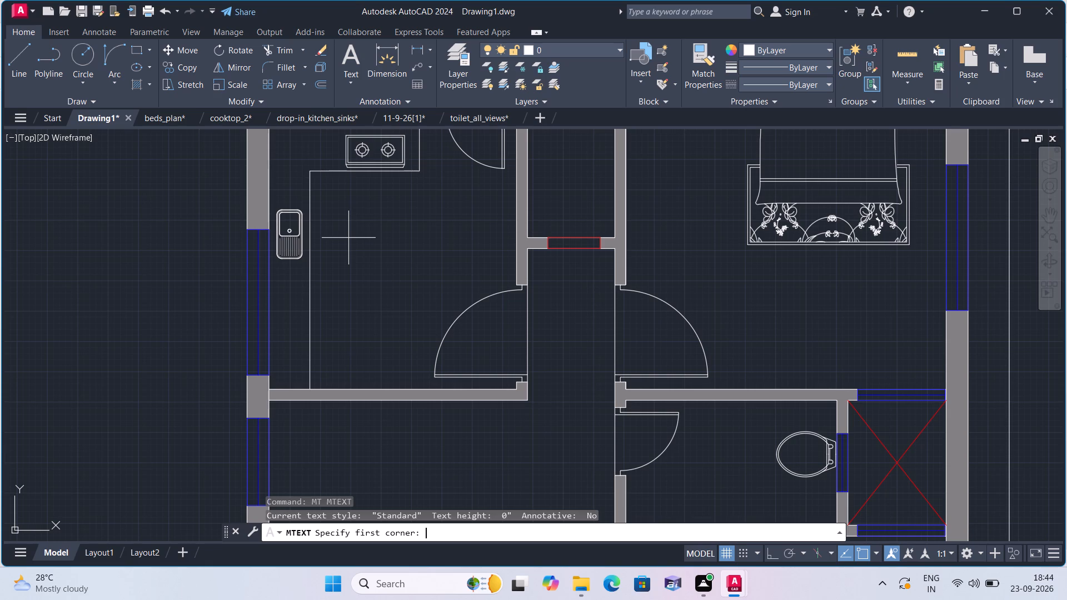
pyautogui.tripleClick(362, 273)
pyautogui.click(362, 273)
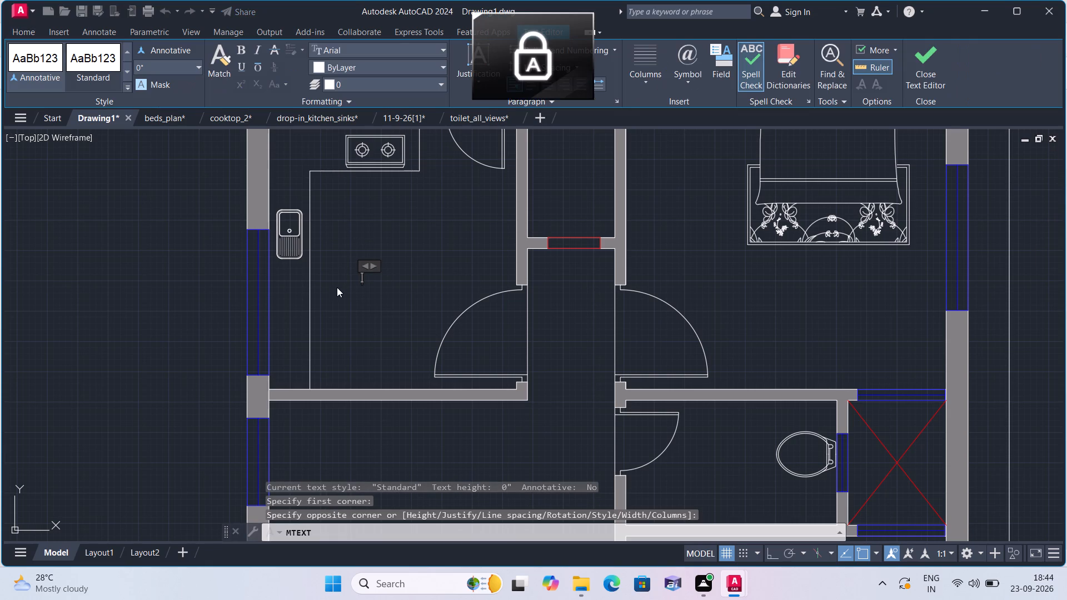
pyautogui.write('KITCHEN')
pyautogui.press('Return')
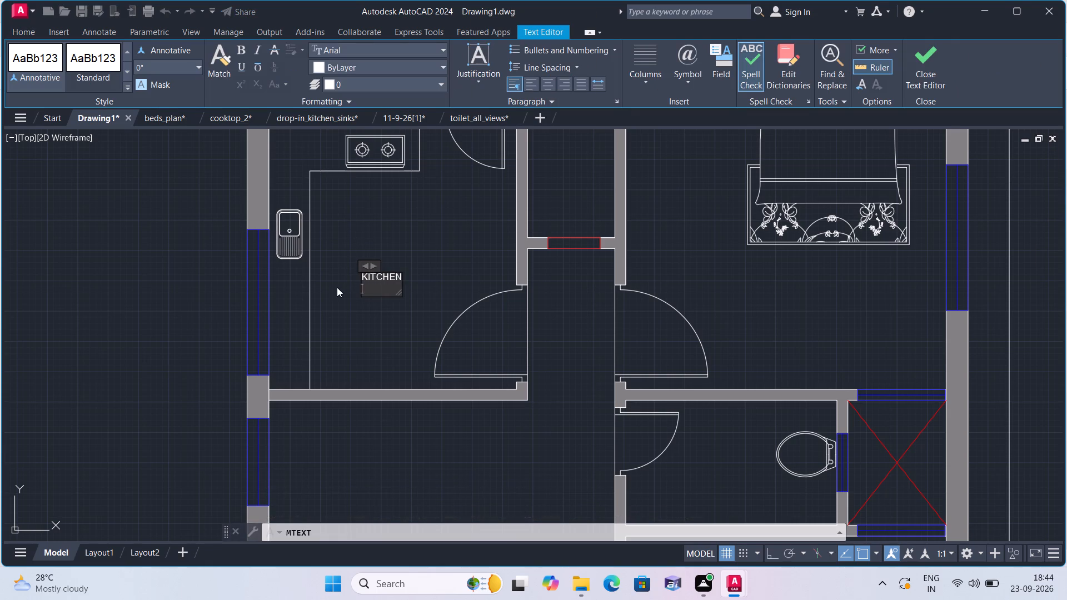
pyautogui.write('8\'-6"X')
pyautogui.write('8\'-2"')
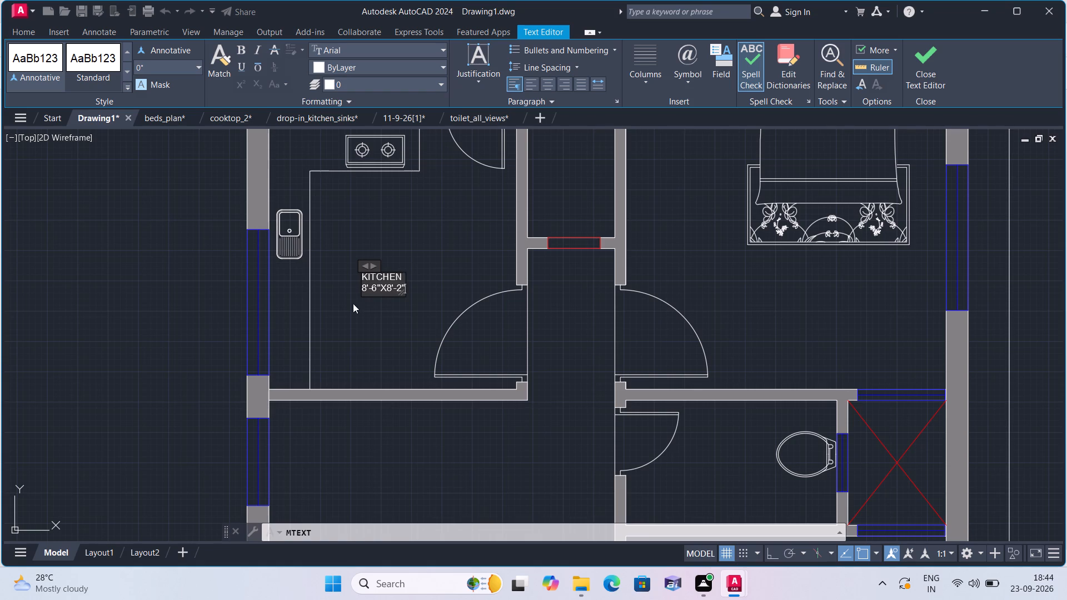
pyautogui.click(354, 306)
# Add a multiline text label in the large room below the kitchen reading HALL with 12'-0"X14'-0" beneath.
pyautogui.press('space')
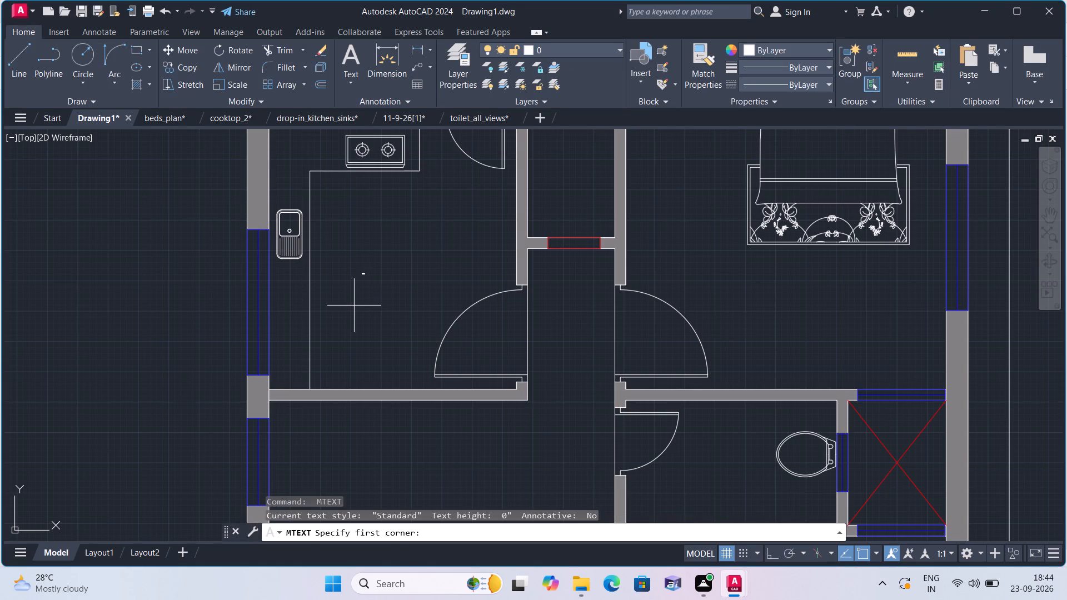
pyautogui.moveTo(375, 475); pyautogui.dragTo(348, 410, button='middle')
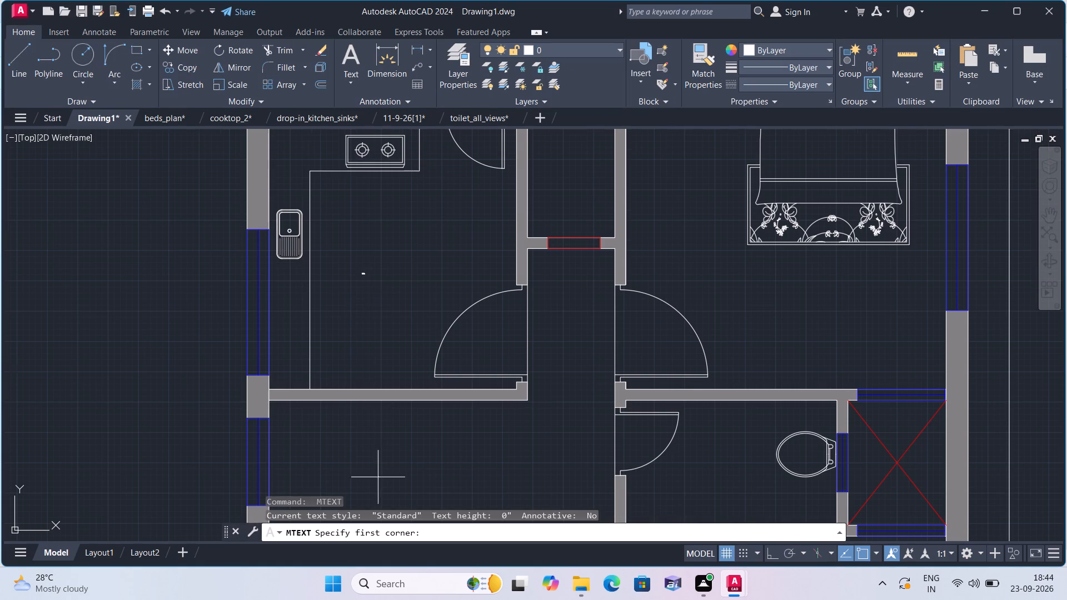
pyautogui.moveTo(348, 410); pyautogui.dragTo(345, 338, button='middle')
pyautogui.doubleClick(353, 417)
pyautogui.click(353, 417)
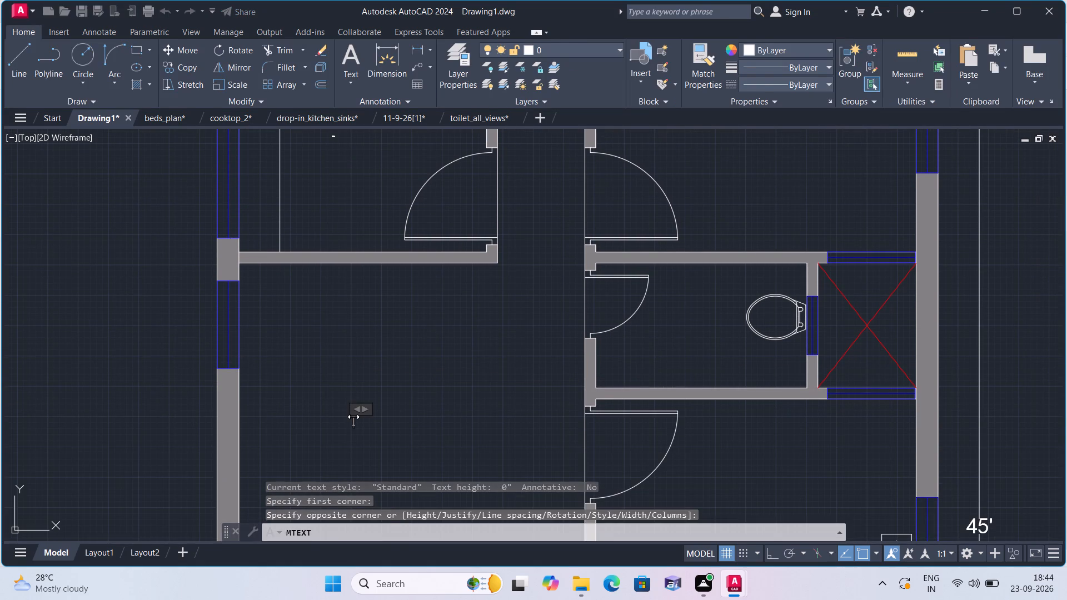
pyautogui.click(353, 417)
pyautogui.write('HA')
pyautogui.write('LL')
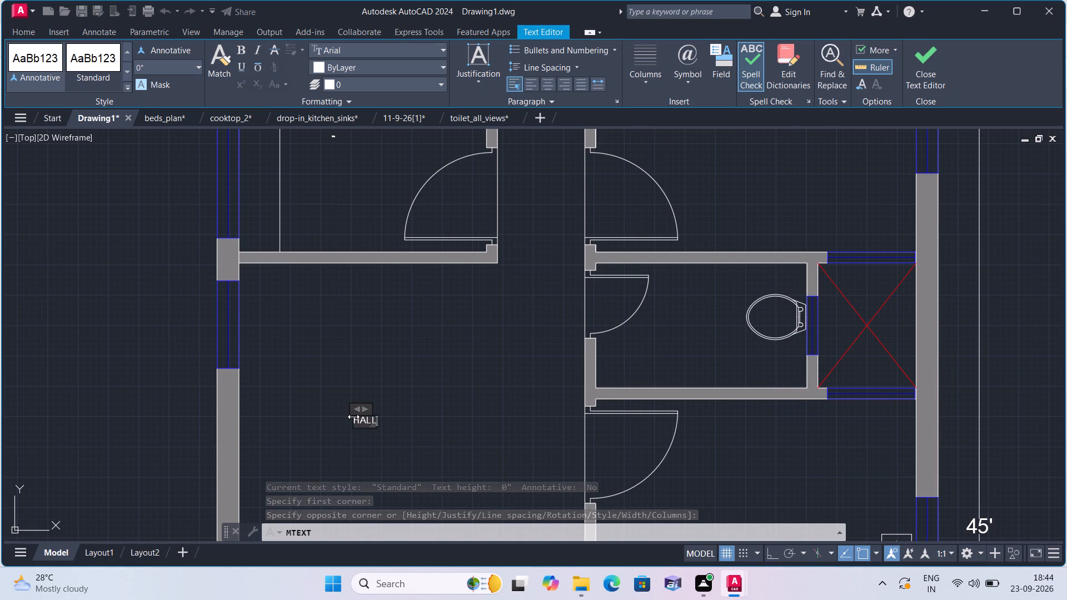
pyautogui.press('Return')
pyautogui.write("12'")
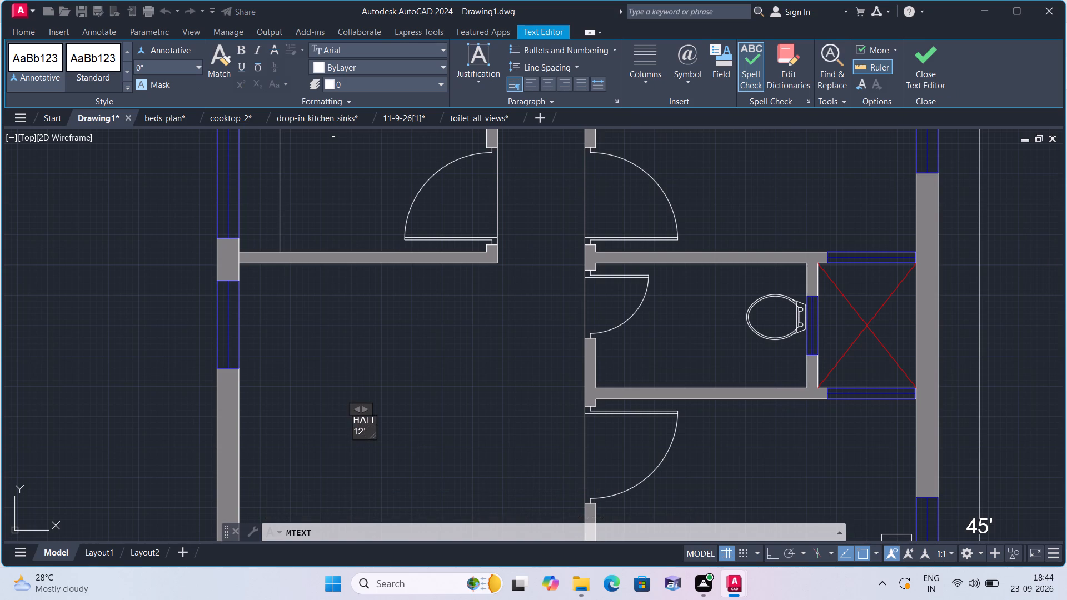
pyautogui.write('-0"')
pyautogui.press('x')
pyautogui.write('14\'-0"')
pyautogui.click(362, 376)
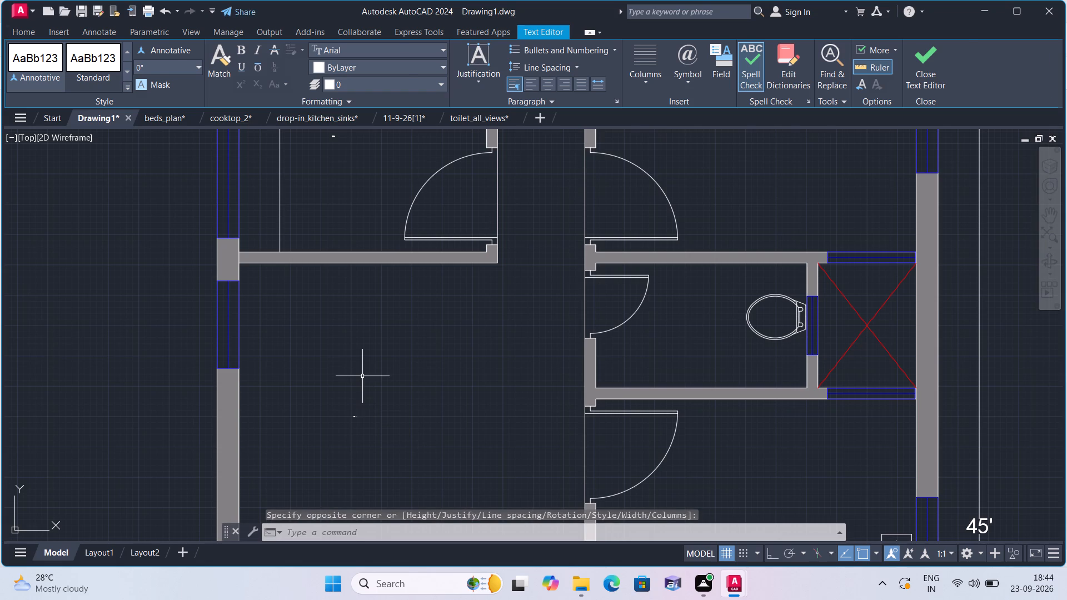
# Add the multiline text label ENTRY on the platform beside the entrance steps, outside the hall door.
pyautogui.moveTo(362, 403); pyautogui.dragTo(288, 299, button='middle')
pyautogui.scroll(-1, 321, 351)
pyautogui.moveTo(336, 391); pyautogui.dragTo(293, 287, button='middle')
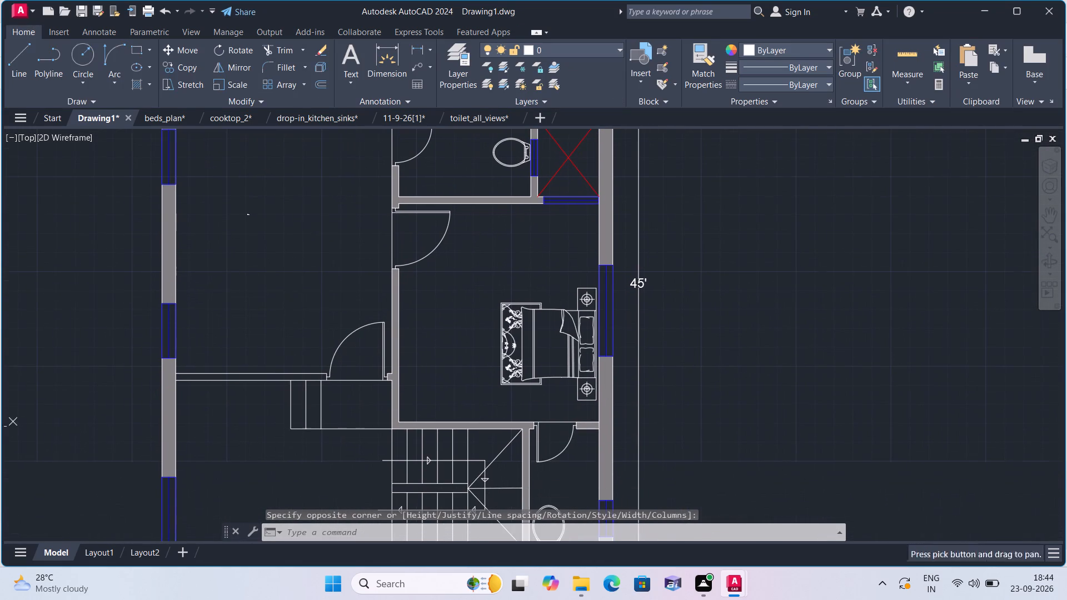
pyautogui.press('space')
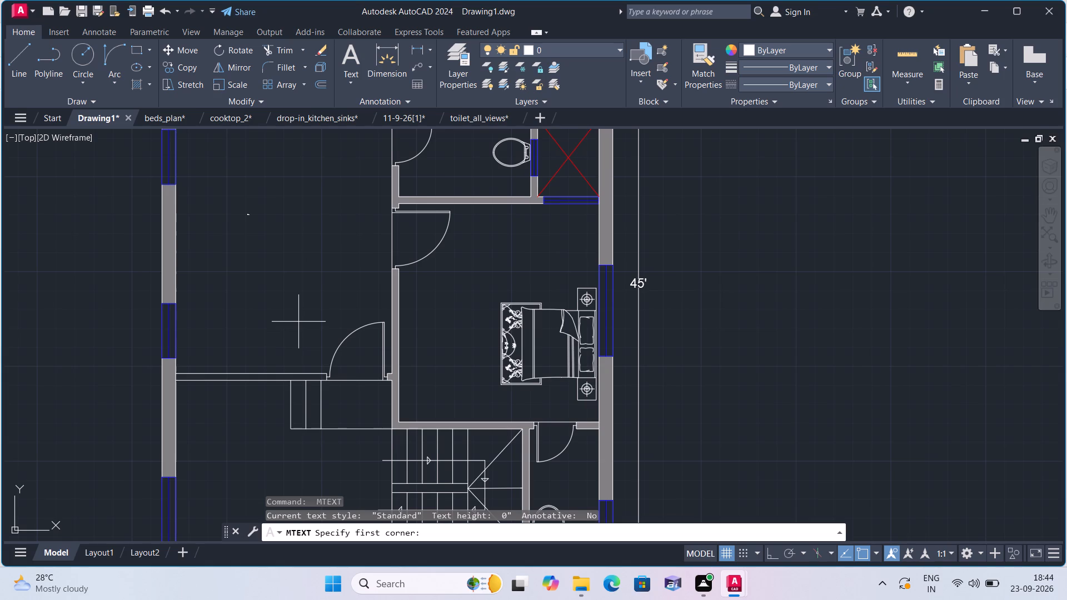
pyautogui.tripleClick(354, 406)
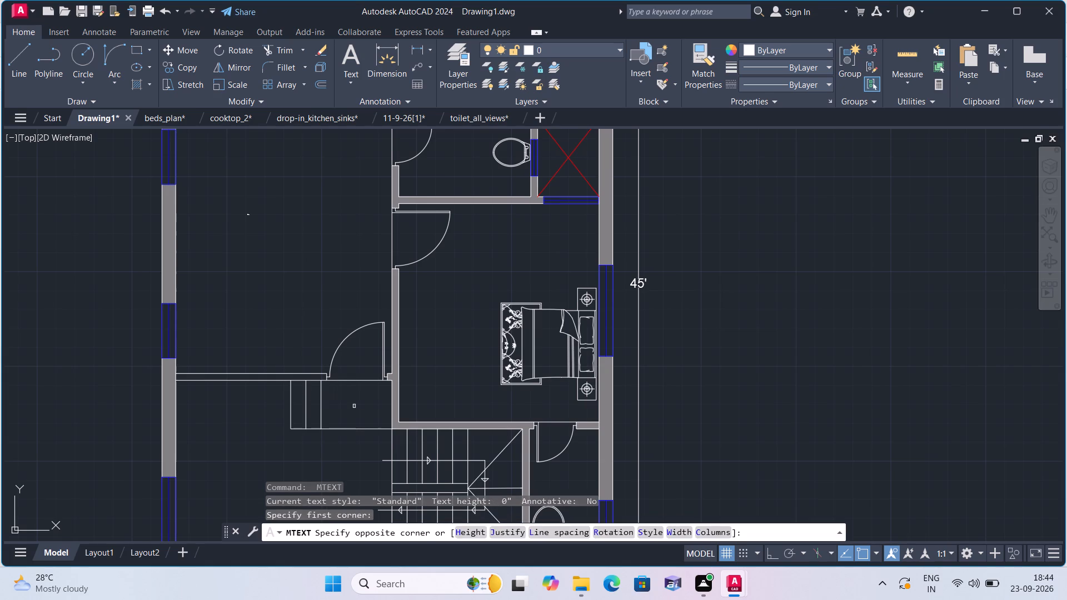
pyautogui.write('ENTRY')
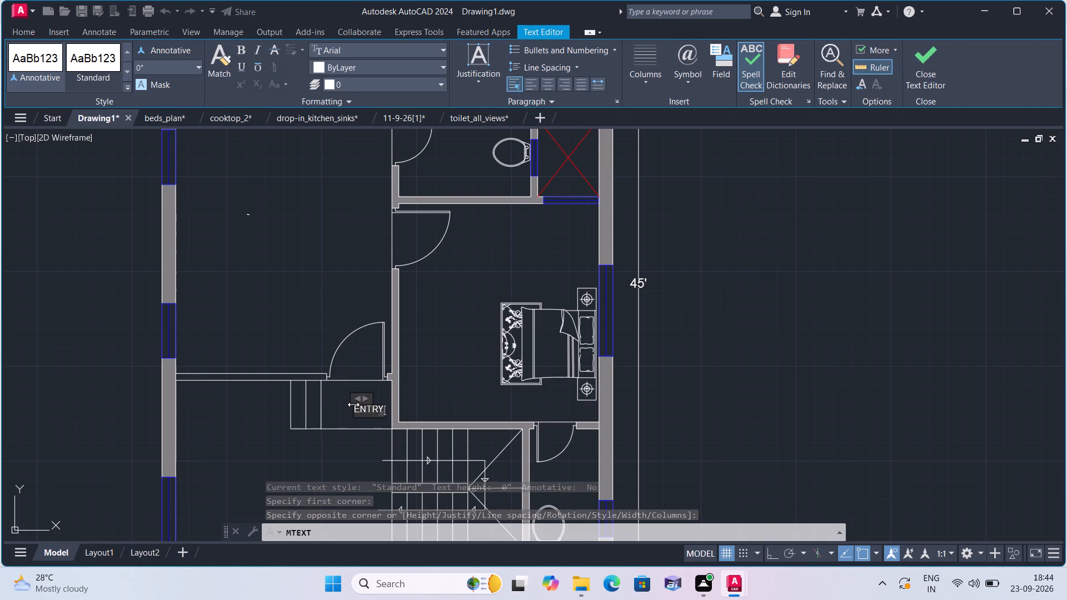
pyautogui.click(353, 404)
pyautogui.click(346, 417)
# Add a multiline text label in the open area below the entrance steps reading PARKING with 11'-11"XX16'-11" on the second line.
pyautogui.moveTo(303, 470); pyautogui.dragTo(298, 463, button='middle')
pyautogui.scroll(-1, 295, 433)
pyautogui.moveTo(298, 463); pyautogui.dragTo(311, 319, button='middle')
pyautogui.press('space')
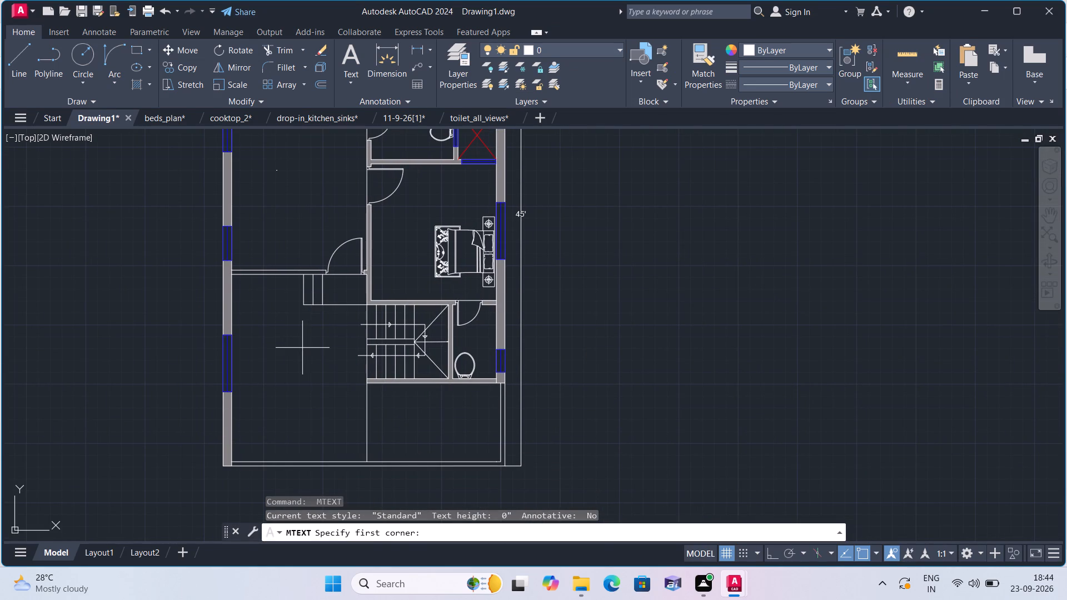
pyautogui.tripleClick(270, 389)
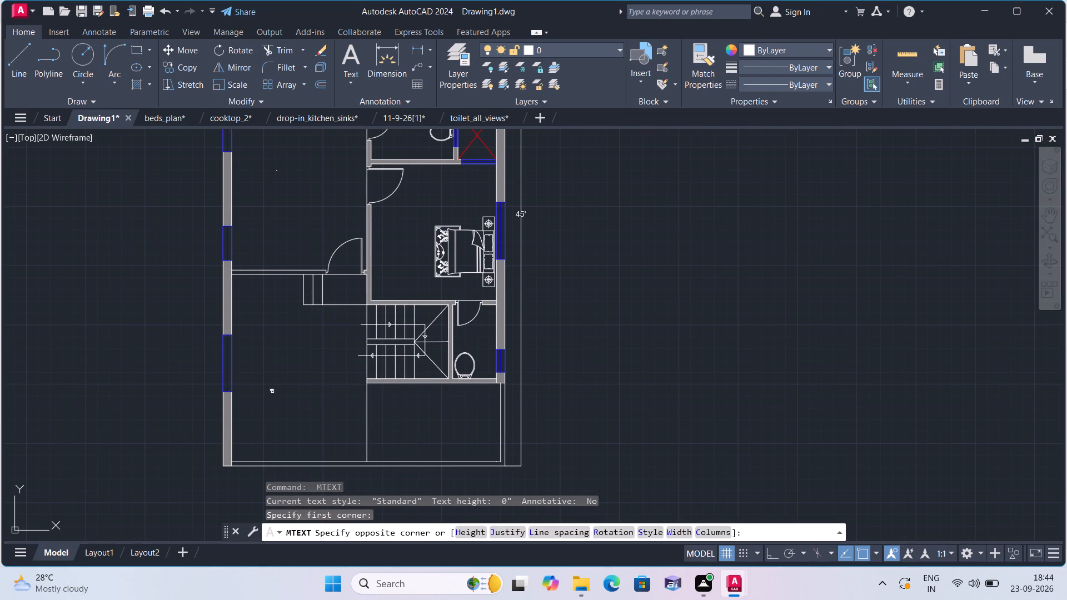
pyautogui.write('PARKING')
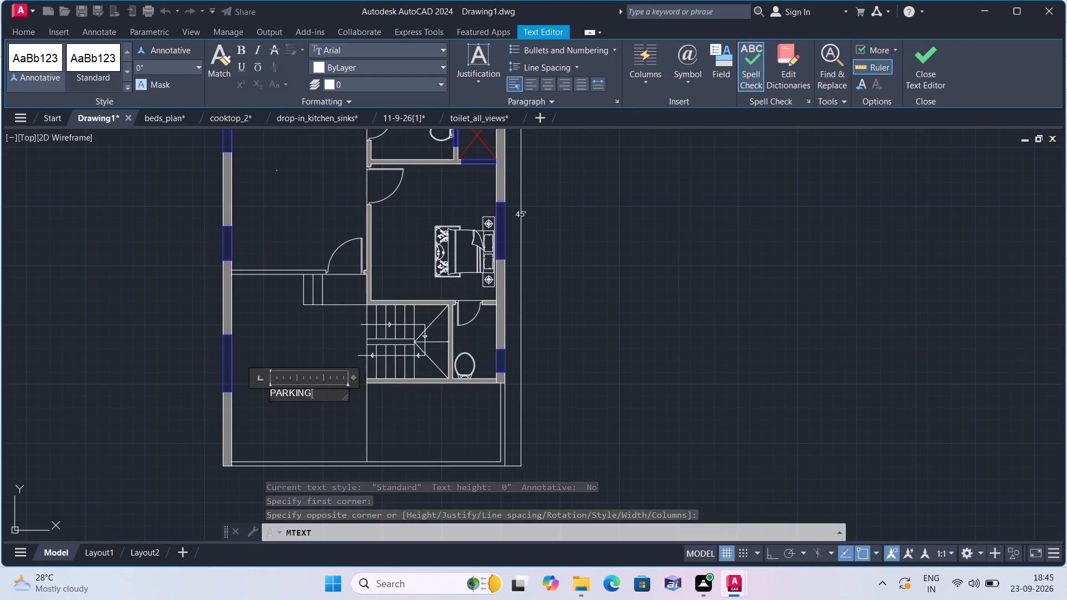
pyautogui.press('Return')
pyautogui.write('11\'-11"XX')
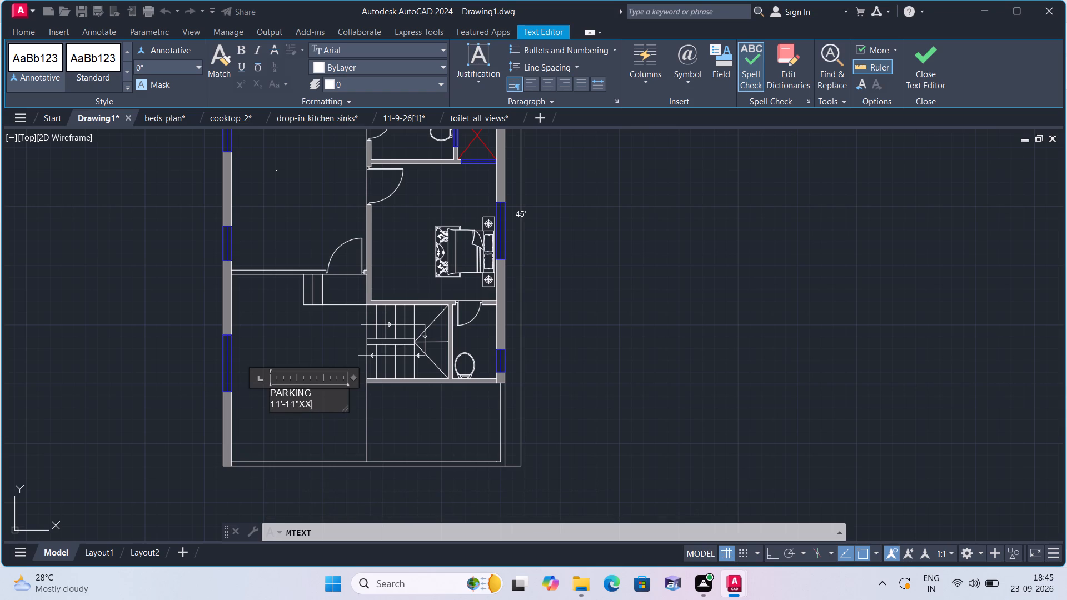
pyautogui.write('16\'-11"')
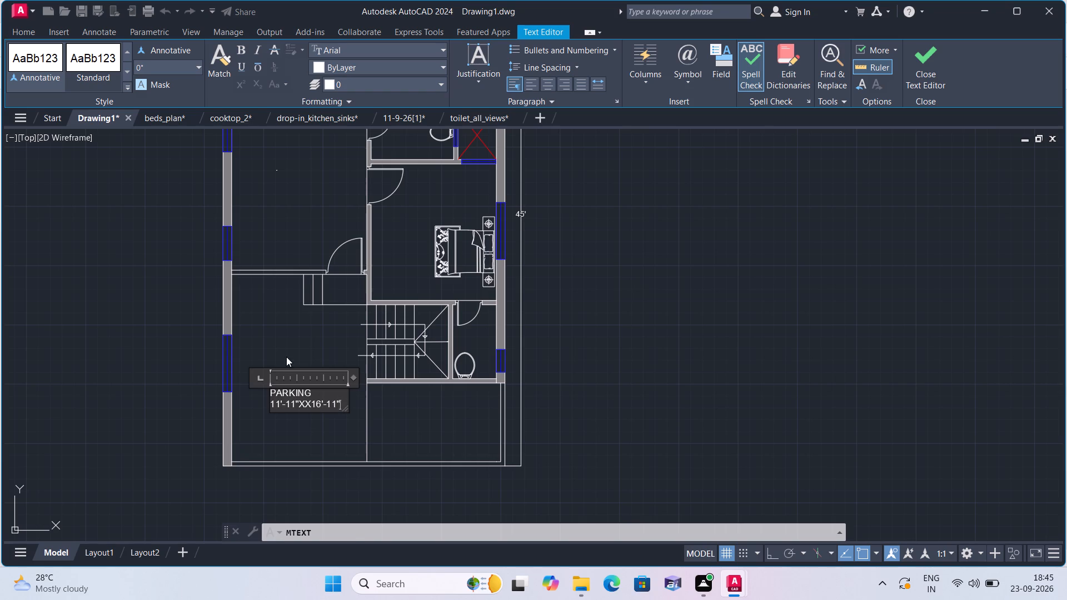
pyautogui.click(286, 356)
# Add a multiline text label in the area below the staircase and toilet reading LAWN with 11'-10"X6'-11" beneath.
pyautogui.press('space')
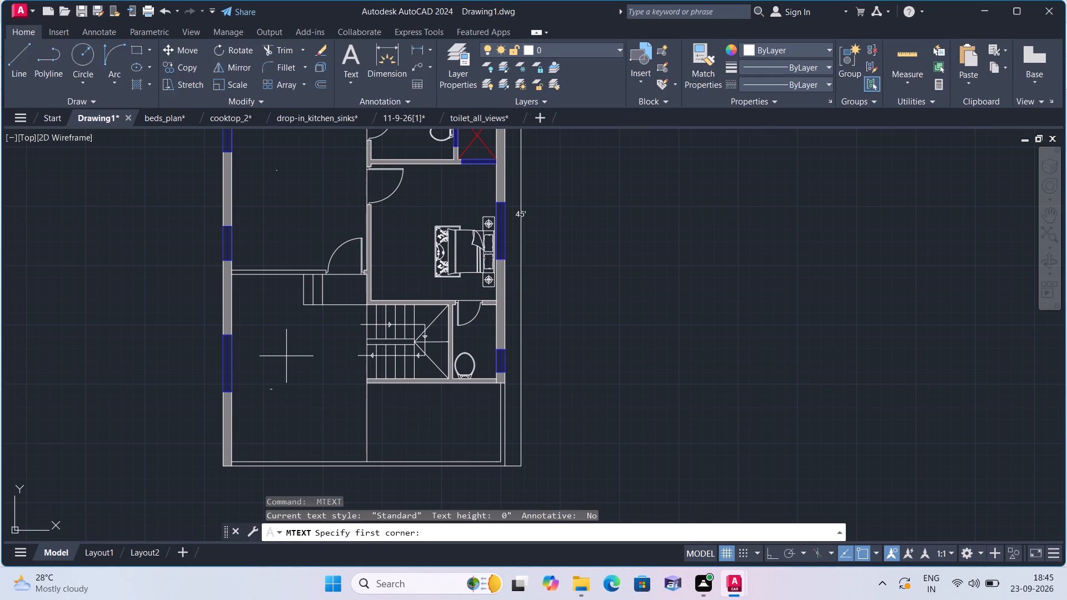
pyautogui.tripleClick(419, 434)
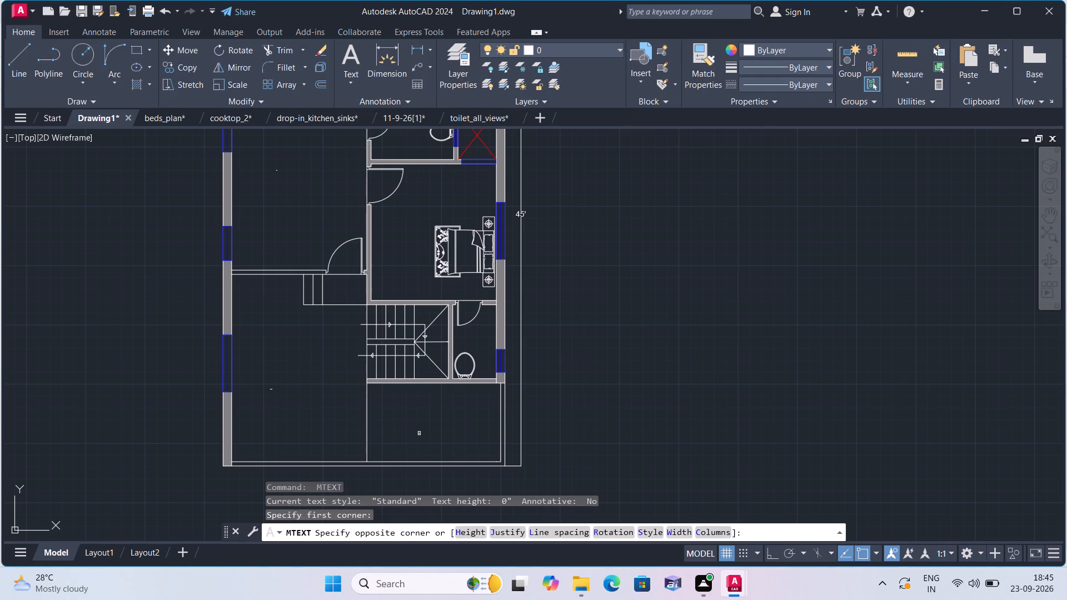
pyautogui.write('LAWN')
pyautogui.press('Return')
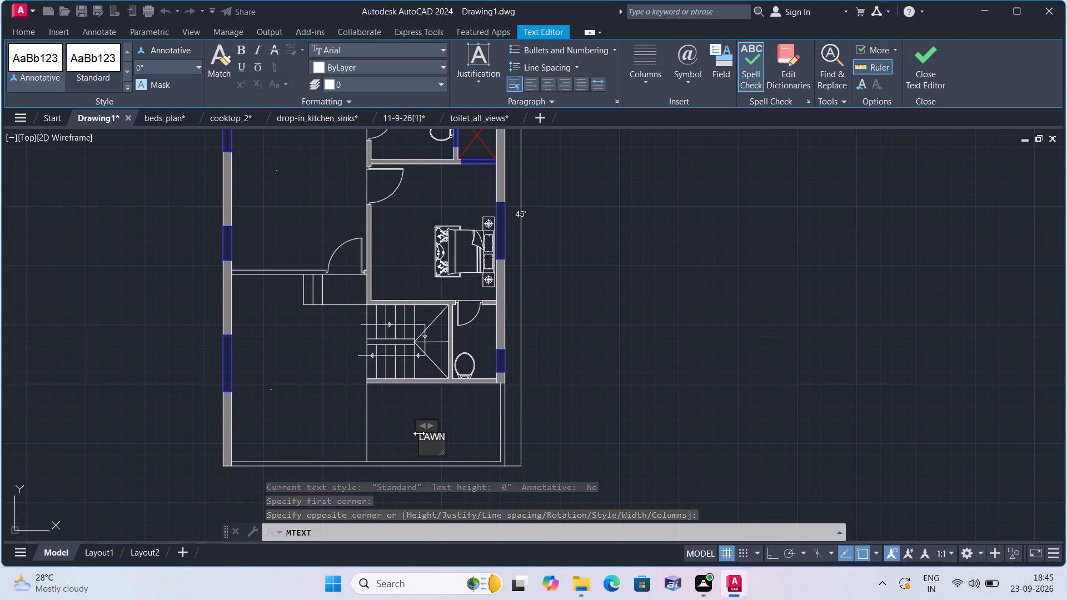
pyautogui.write('11\'-10"')
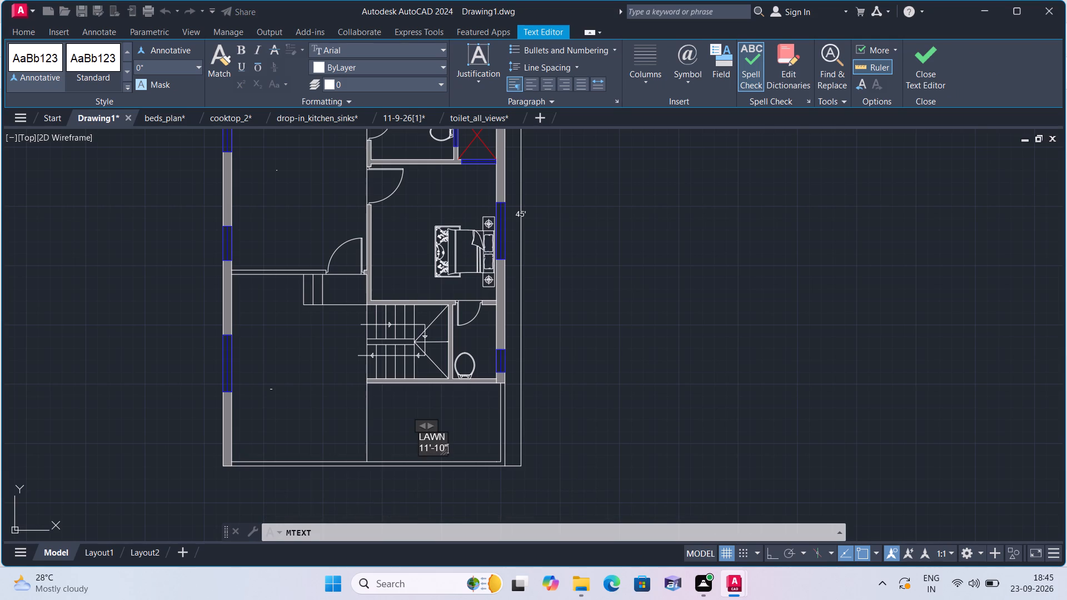
pyautogui.press('x')
pyautogui.write('6\'-11"')
pyautogui.click(442, 414)
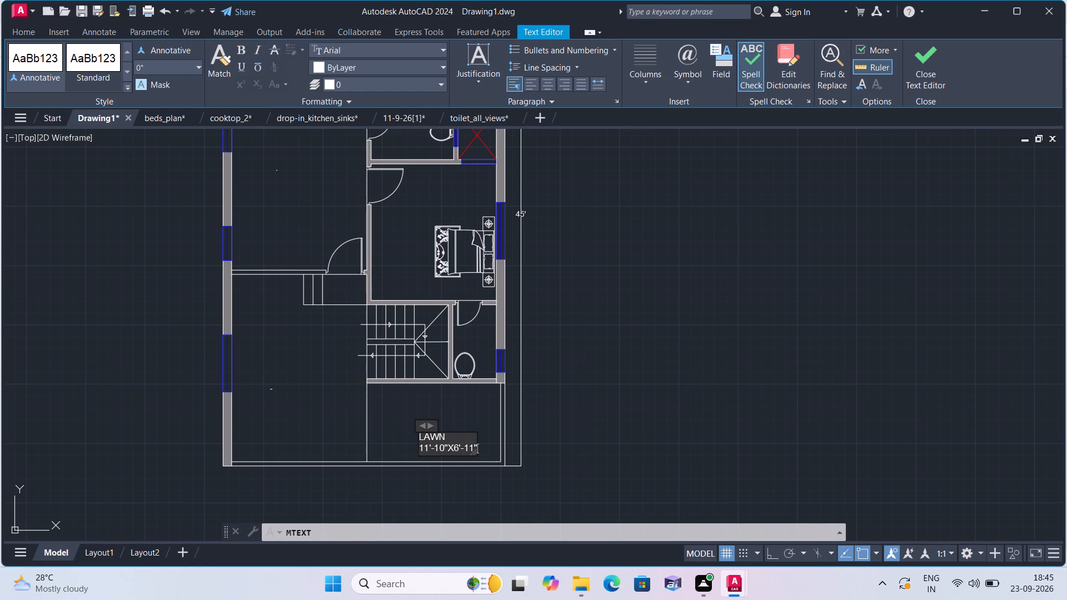
# Add the multiline text title GROUND FLOOR PLAN below the front edge of the floor plan.
pyautogui.moveTo(413, 459); pyautogui.dragTo(392, 366, button='middle')
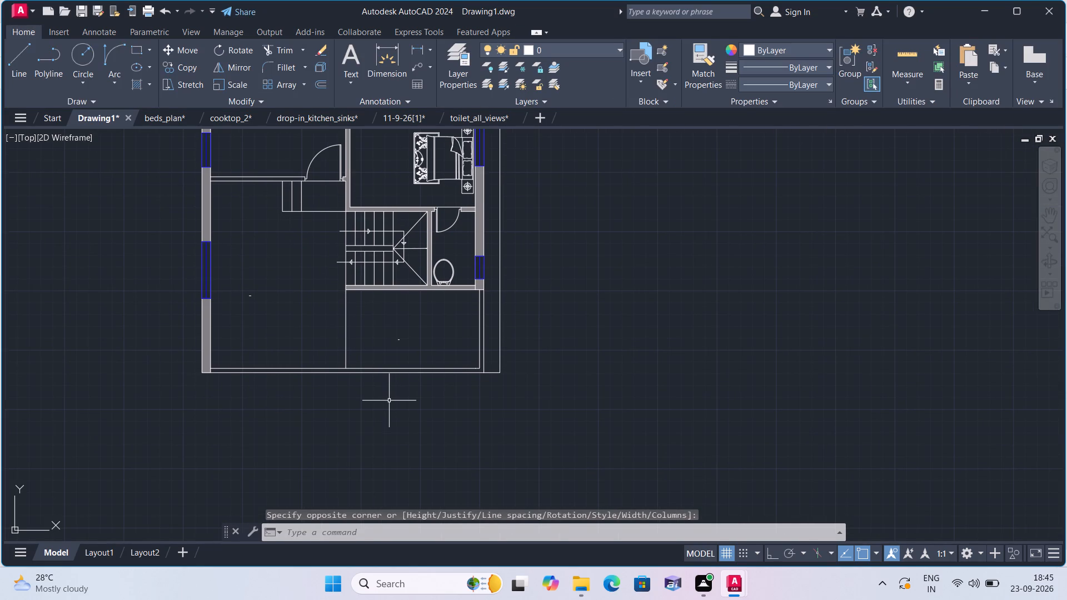
pyautogui.press('space')
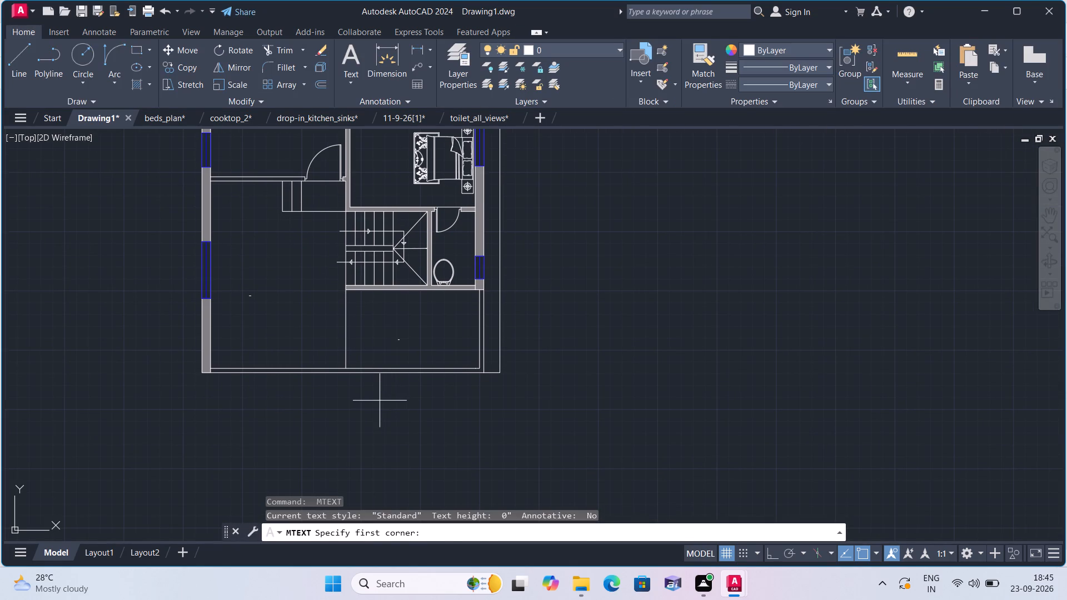
pyautogui.tripleClick(353, 412)
pyautogui.click(353, 412)
pyautogui.write('GROUN')
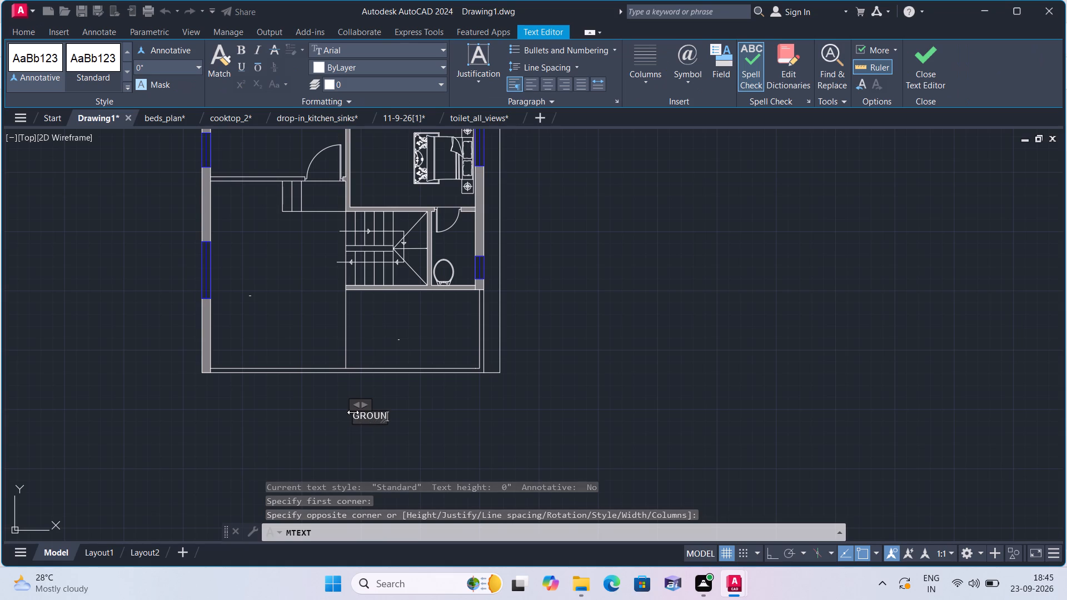
pyautogui.write('D FLO')
pyautogui.write('OR PLAN')
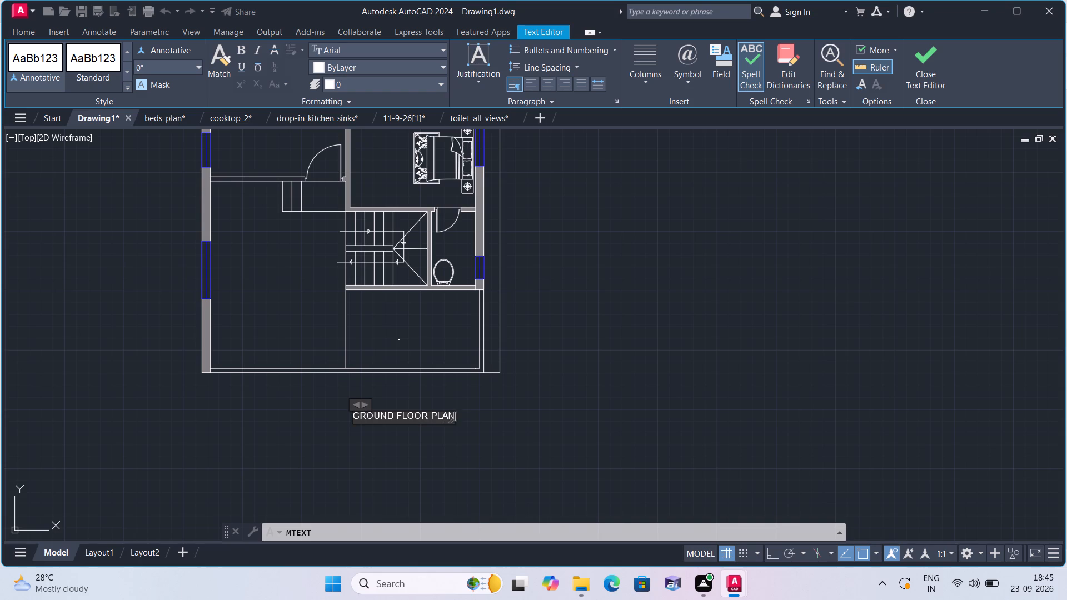
pyautogui.click(313, 459)
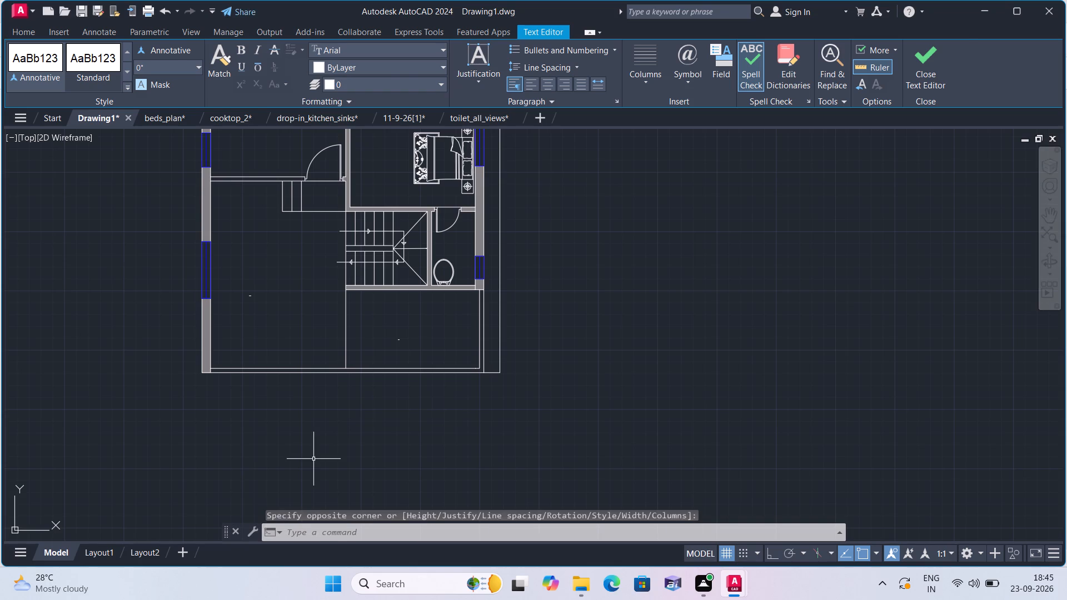
# Add a multiline text label in the toilet beside the staircase reading TOILET with 3'-10"X6'-6" on the second line.
pyautogui.moveTo(288, 306); pyautogui.dragTo(256, 398, button='middle')
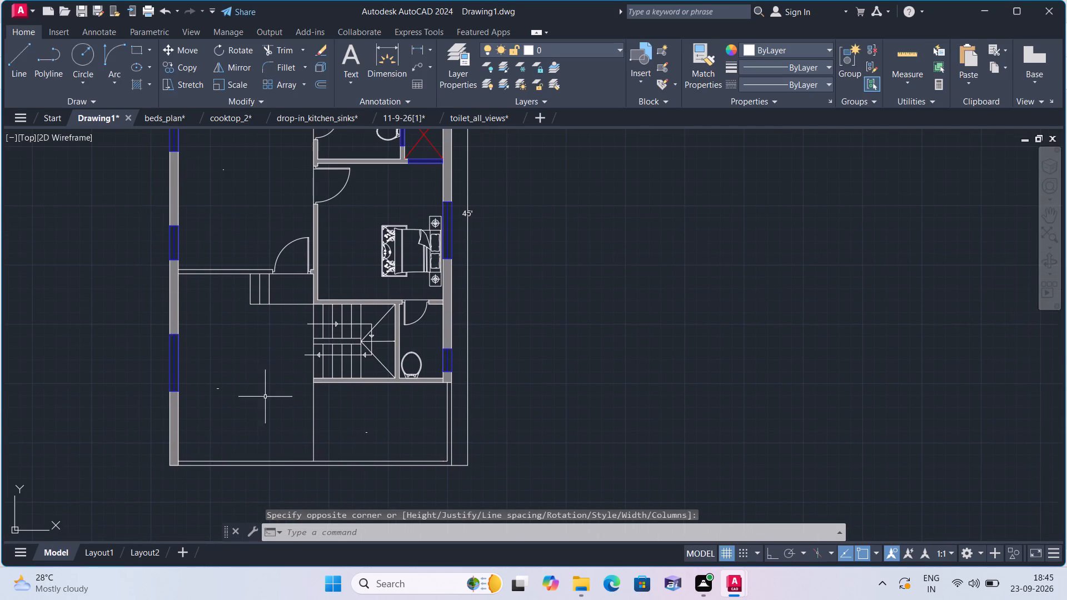
pyautogui.scroll(3, 385, 352)
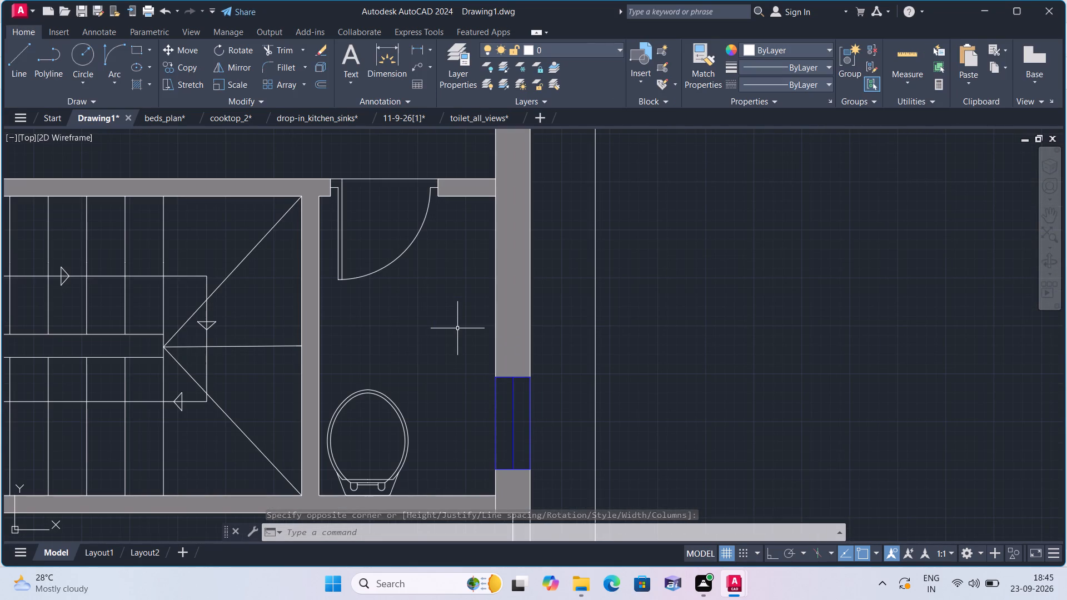
pyautogui.press('space')
pyautogui.tripleClick(347, 320)
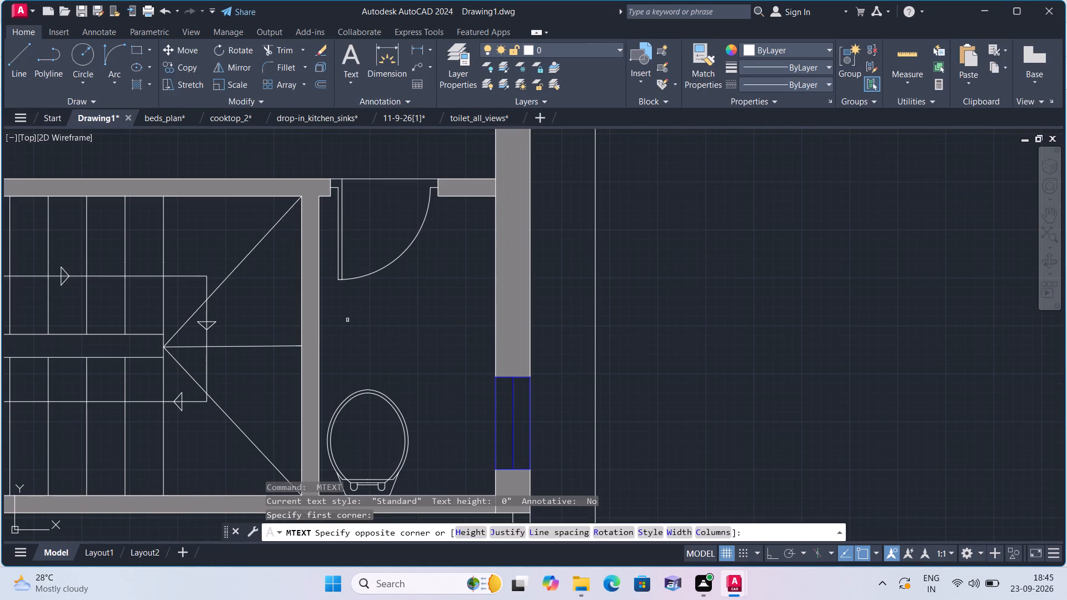
pyautogui.write('TOILET')
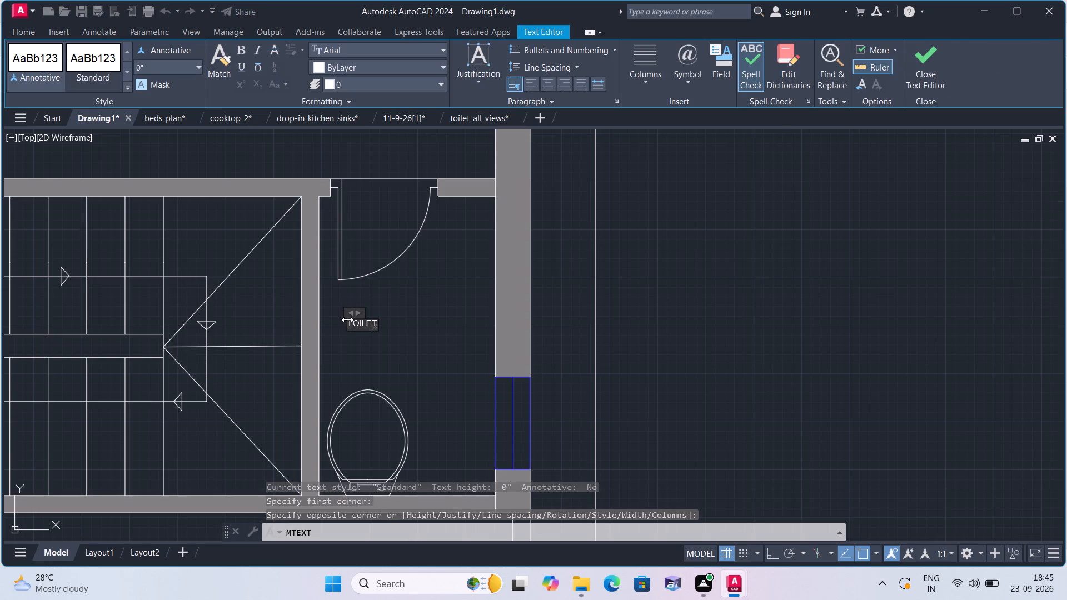
pyautogui.press('Return')
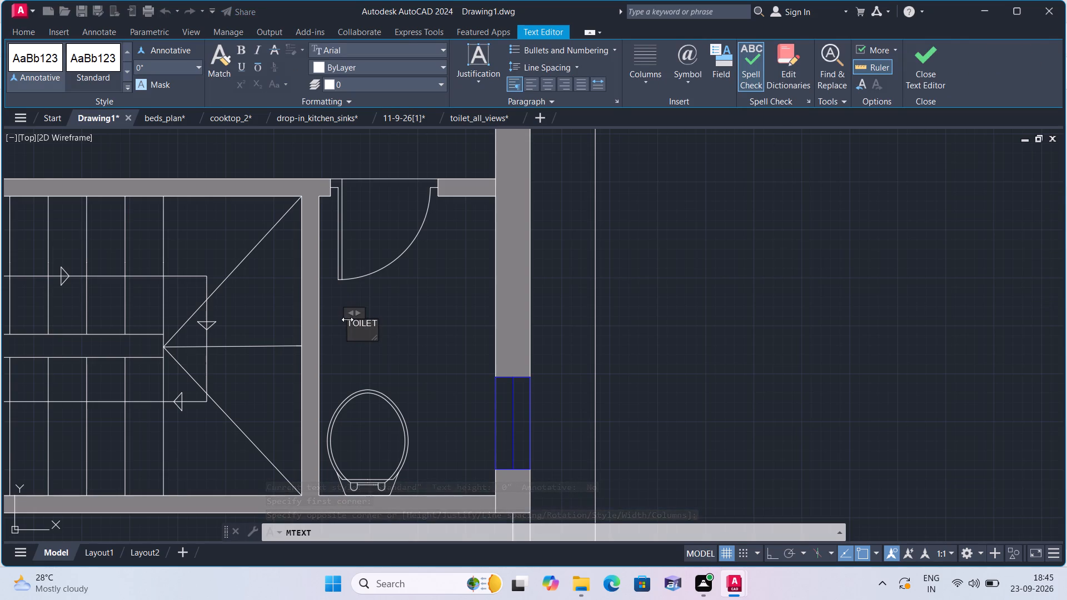
pyautogui.write('3\'-10"X')
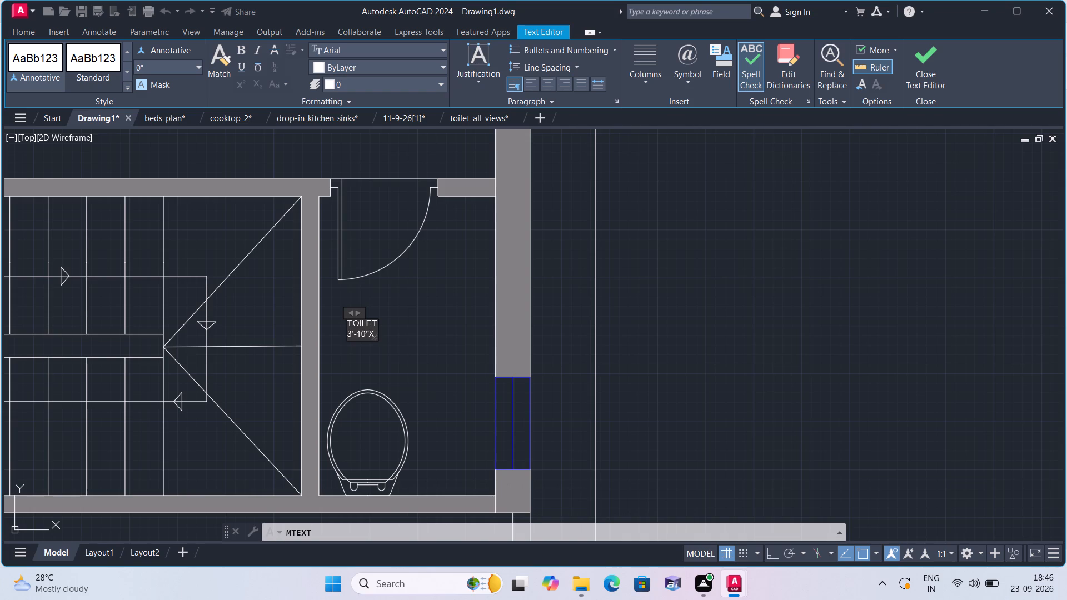
pyautogui.write('6\'-6"')
pyautogui.click(383, 299)
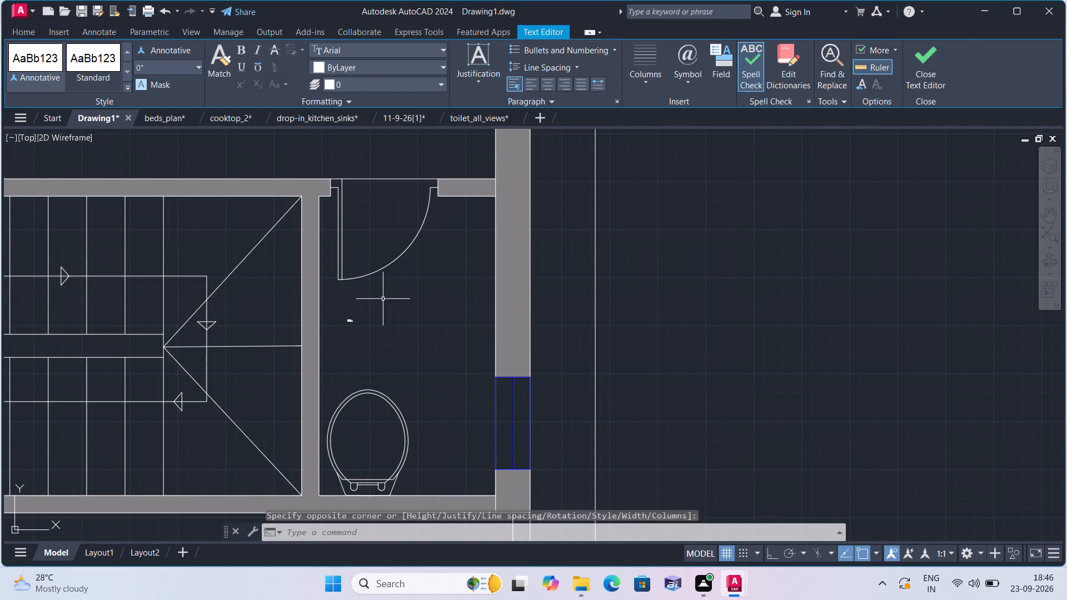
# Add a multiline text label above the bed in the bedroom next to the hall reading BEDROOM-2 with 11'-0"X12'-0" beneath.
pyautogui.scroll(-1, 297, 207)
pyautogui.moveTo(293, 212); pyautogui.dragTo(263, 364, button='middle')
pyautogui.moveTo(192, 268); pyautogui.dragTo(236, 371, button='middle')
pyautogui.moveTo(242, 279); pyautogui.dragTo(243, 391, button='middle')
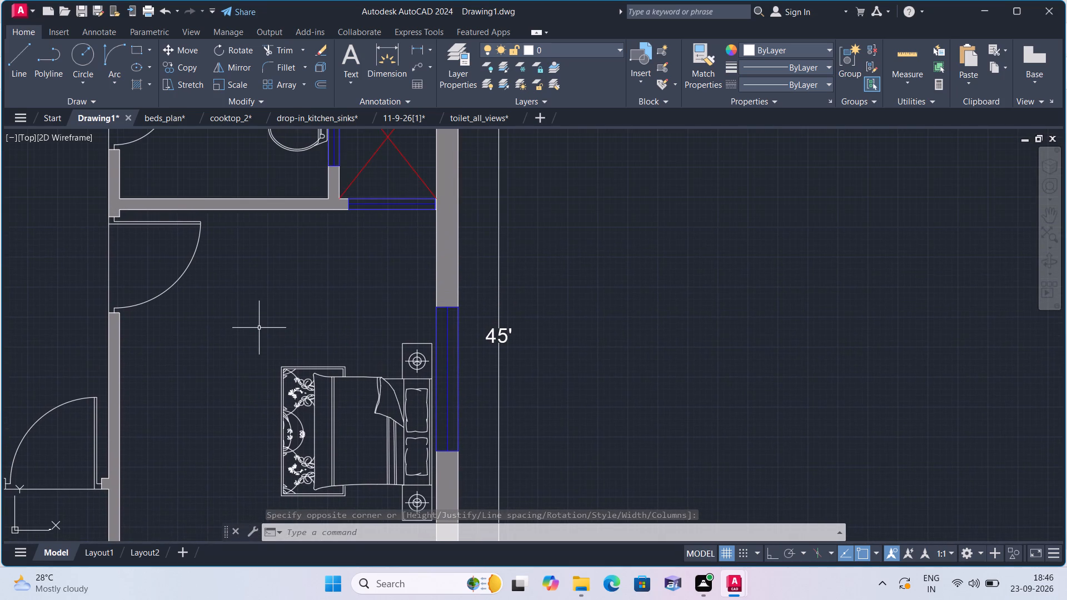
pyautogui.press('space')
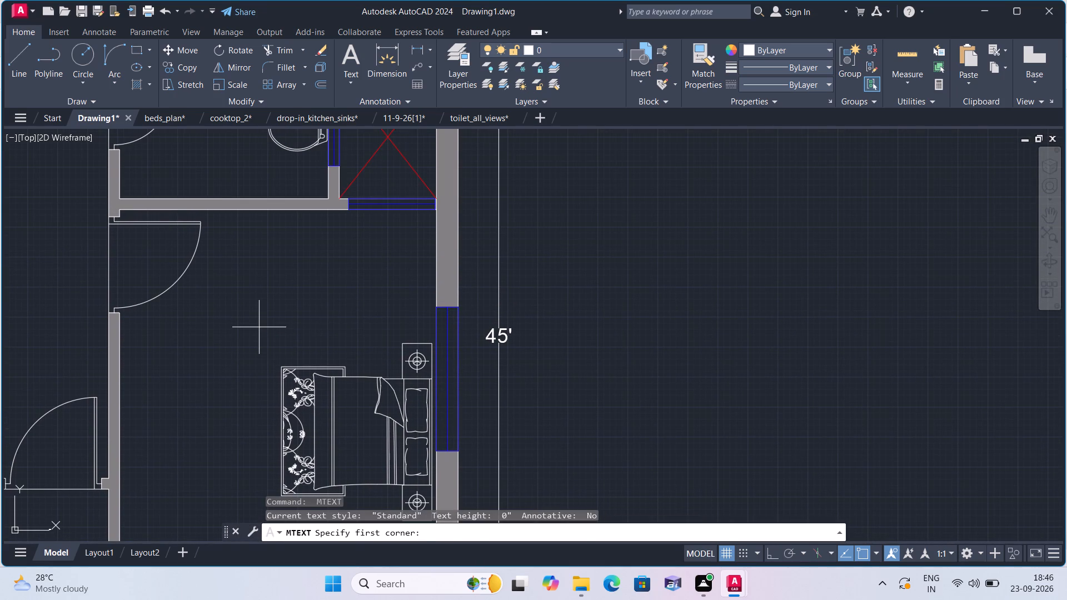
pyautogui.tripleClick(259, 306)
pyautogui.click(259, 306)
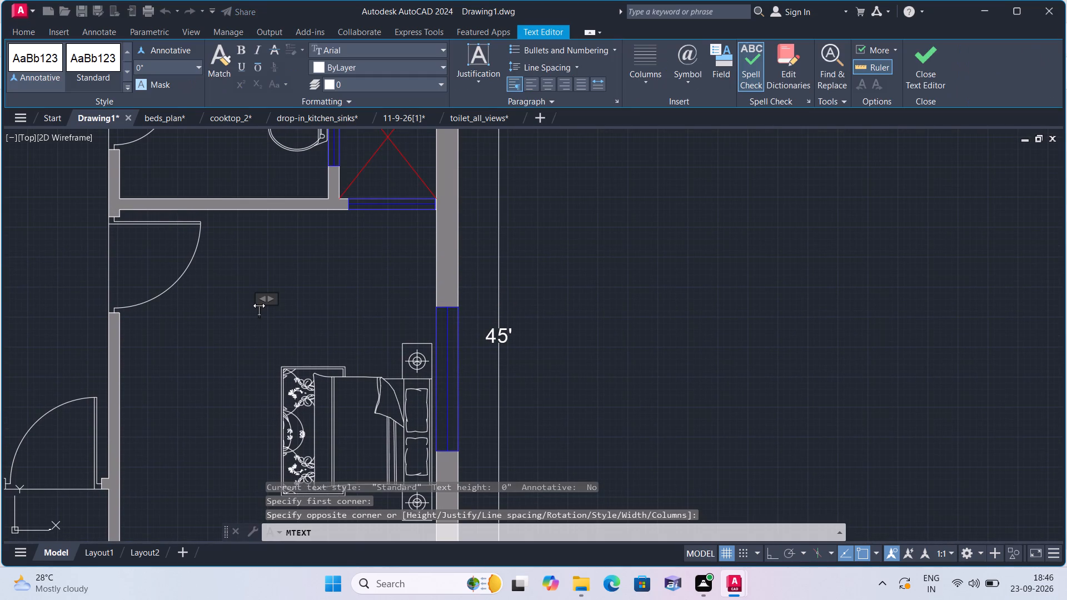
pyautogui.write('BEDROOM-2')
pyautogui.press('Return')
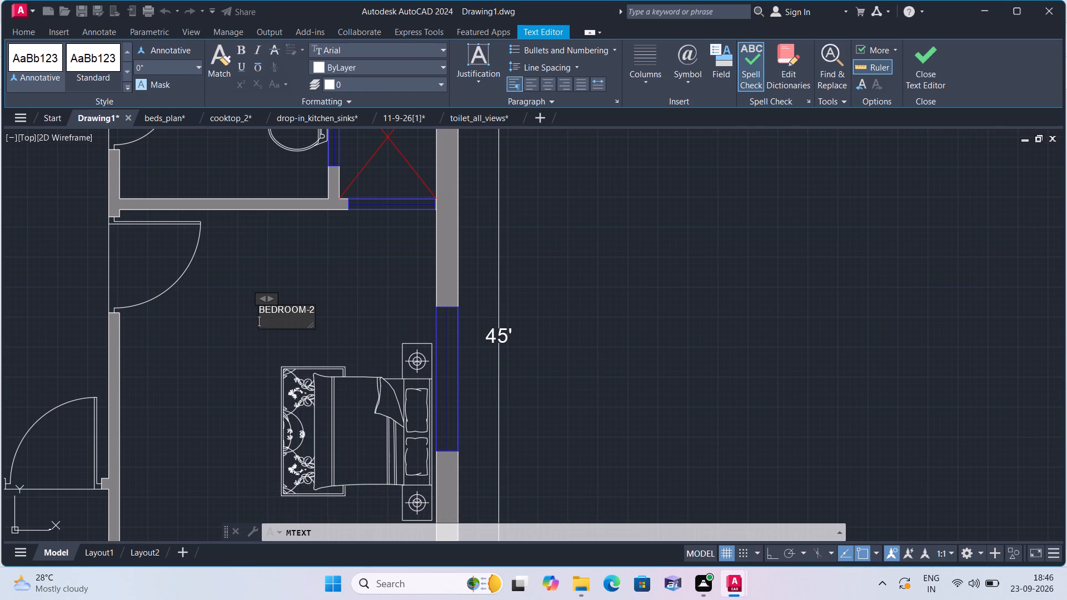
pyautogui.write('1\'-0"X')
pyautogui.write('12\'-0"')
pyautogui.scroll(3, 261, 321)
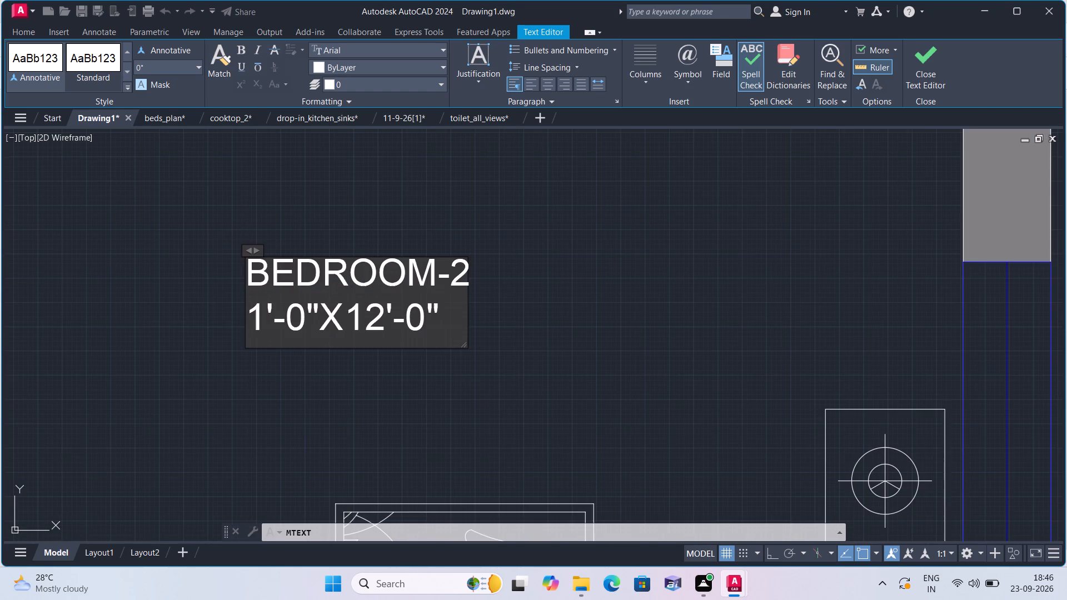
pyautogui.click(260, 320)
pyautogui.press('1')
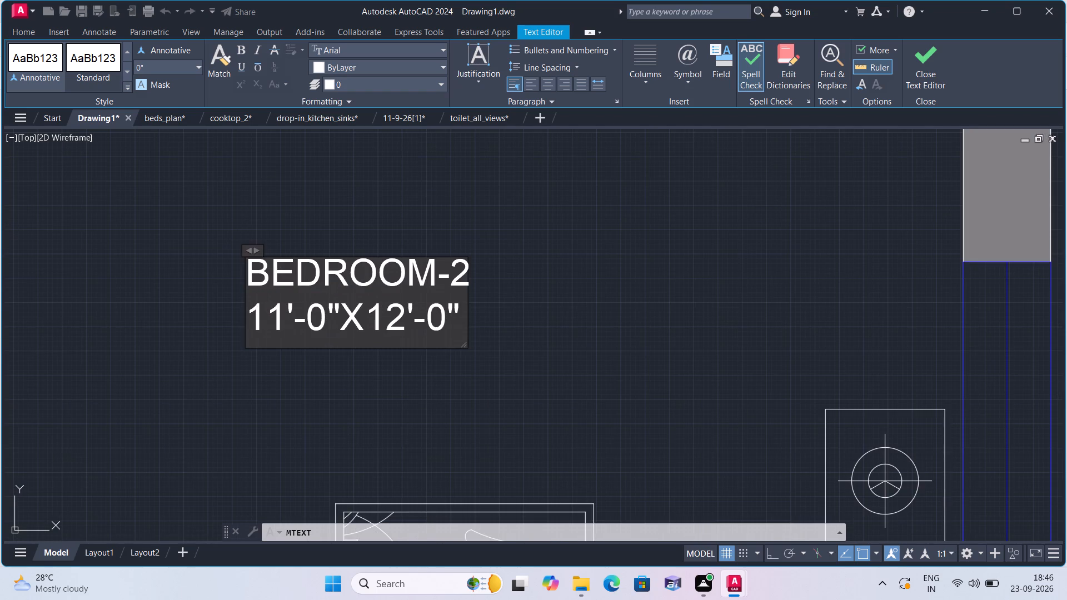
pyautogui.click(232, 383)
# Add a multiline text label in the toilet between the two bedrooms reading C TOILET with 7'-3"X4'-8" on the second line.
pyautogui.scroll(-2, 228, 327)
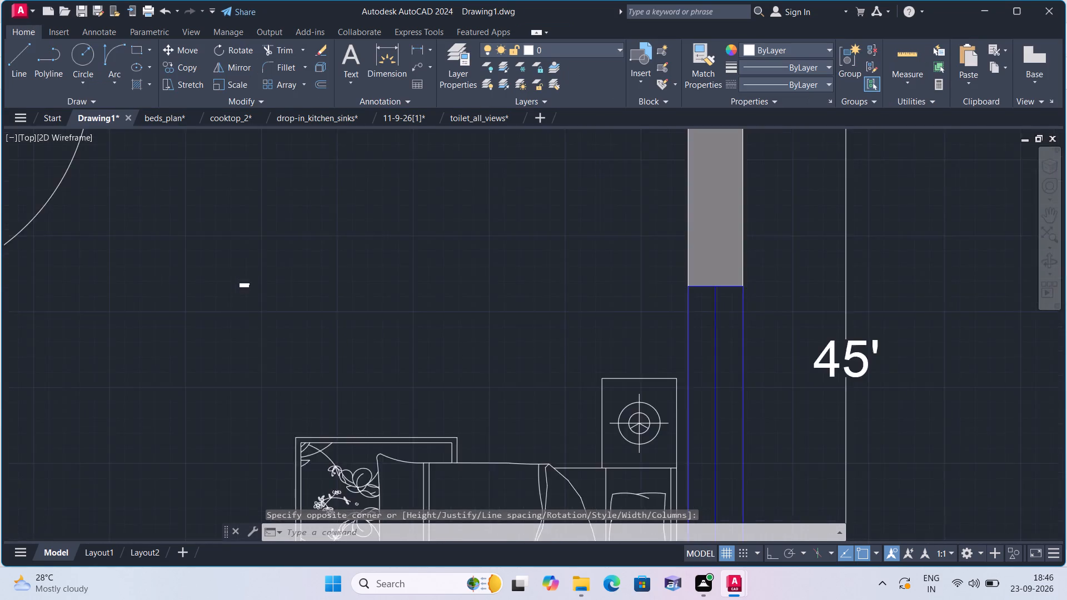
pyautogui.scroll(-1, 222, 316)
pyautogui.moveTo(204, 288); pyautogui.dragTo(275, 449, button='middle')
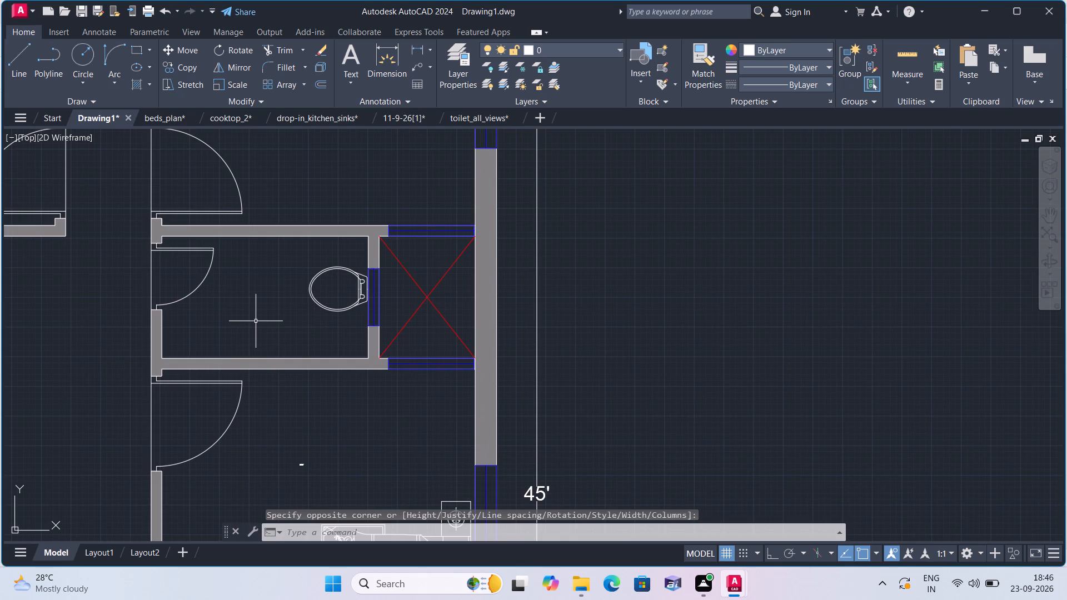
pyautogui.press('space')
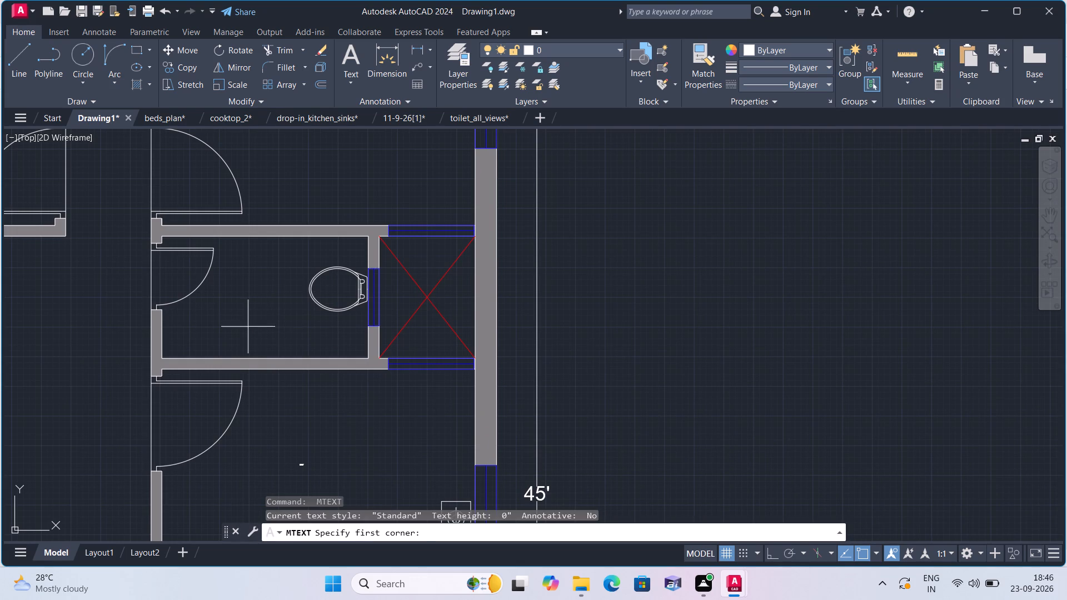
pyautogui.doubleClick(237, 321)
pyautogui.click(233, 322)
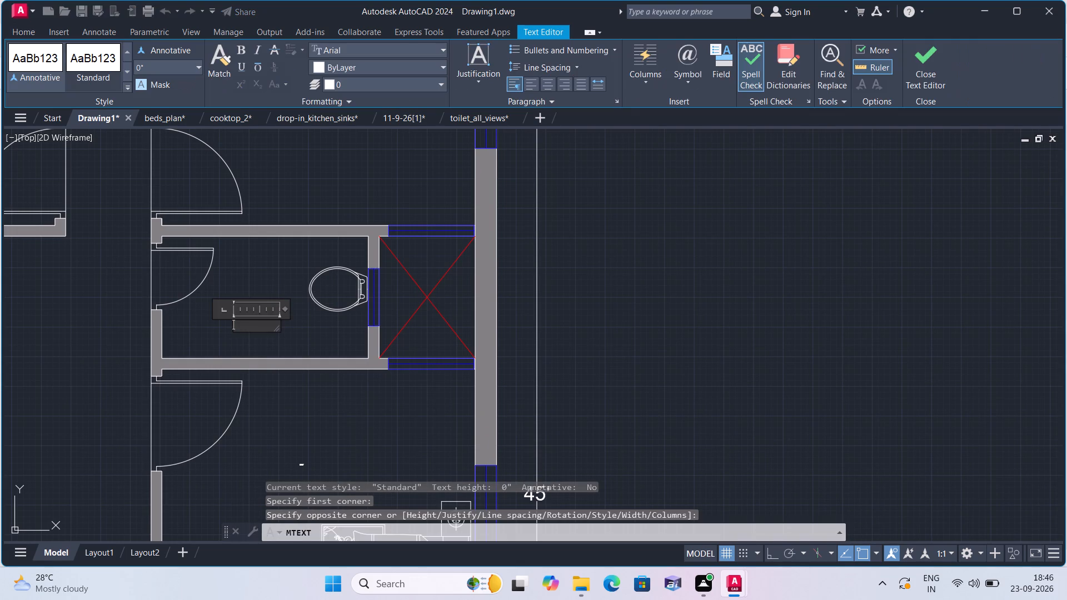
pyautogui.write('C TOILET')
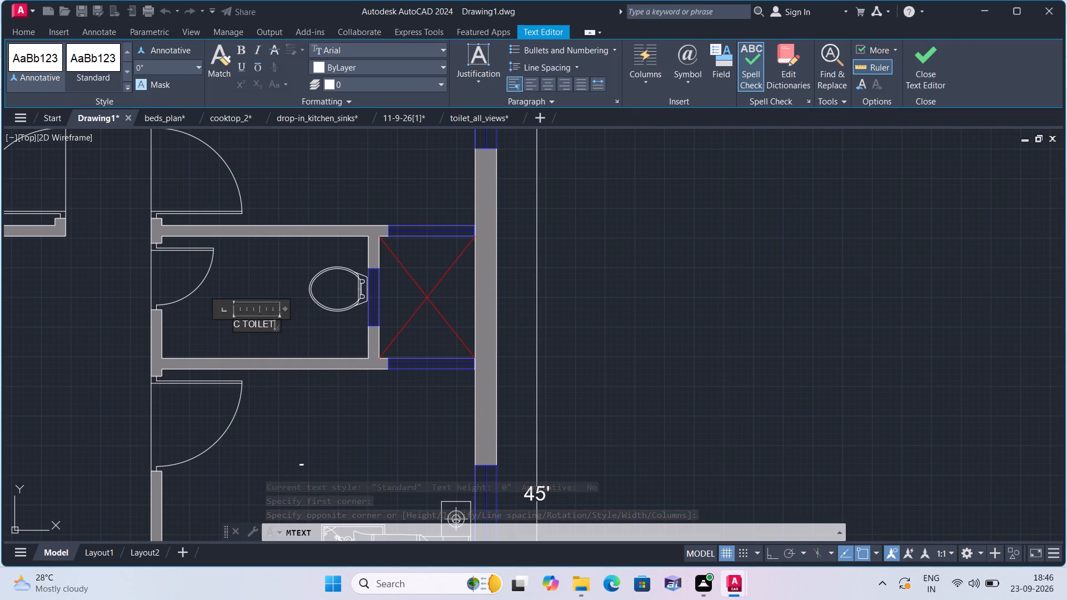
pyautogui.press('Return')
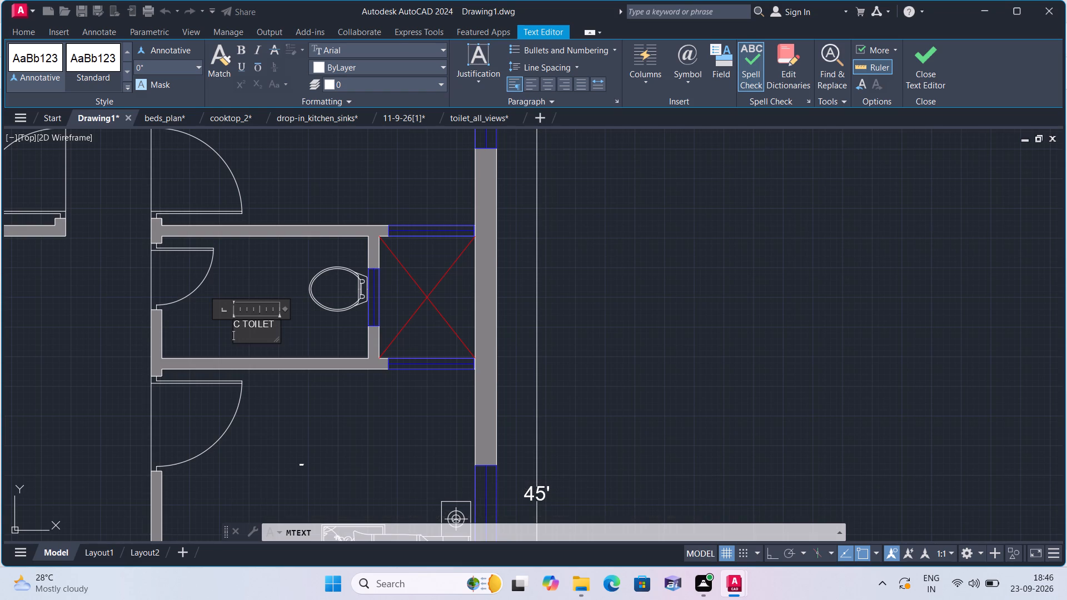
pyautogui.write('7\'-3"X')
pyautogui.write("4'")
pyautogui.write('-8"')
pyautogui.click(263, 291)
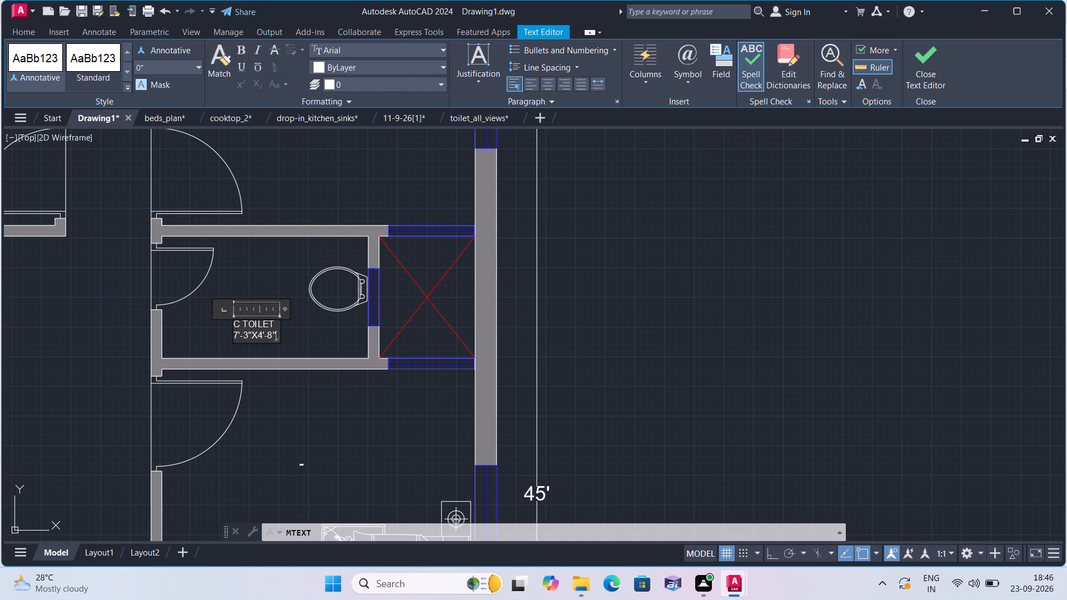
# Add a multiline text label below the bed in the rear bedroom reading BEDROOM-1 with 11'-0"X12'-0" beneath.
pyautogui.scroll(-1, 277, 227)
pyautogui.moveTo(292, 245); pyautogui.dragTo(319, 411, button='middle')
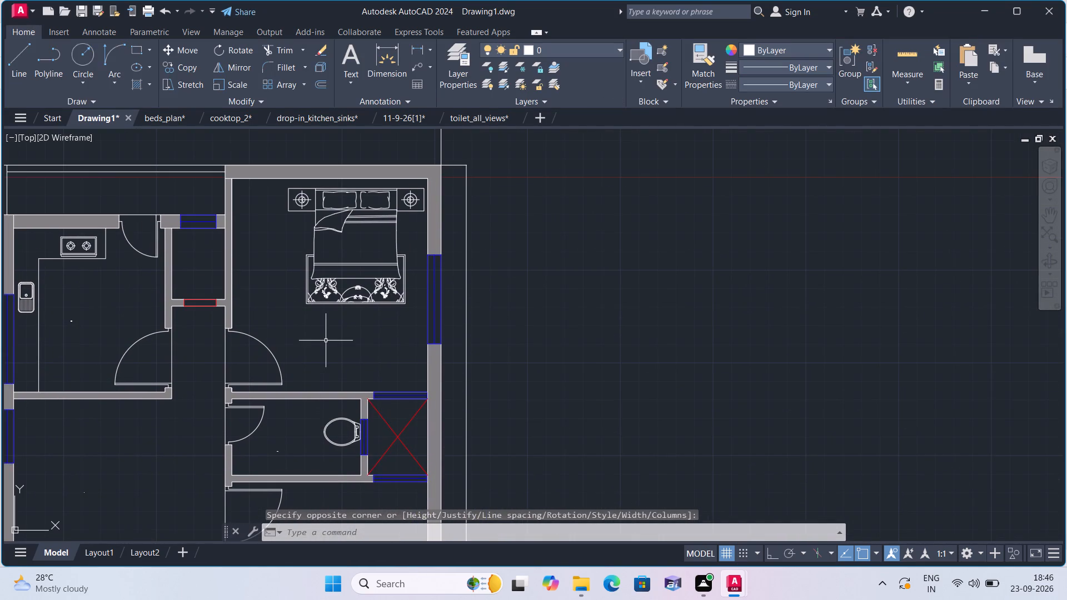
pyautogui.press('space')
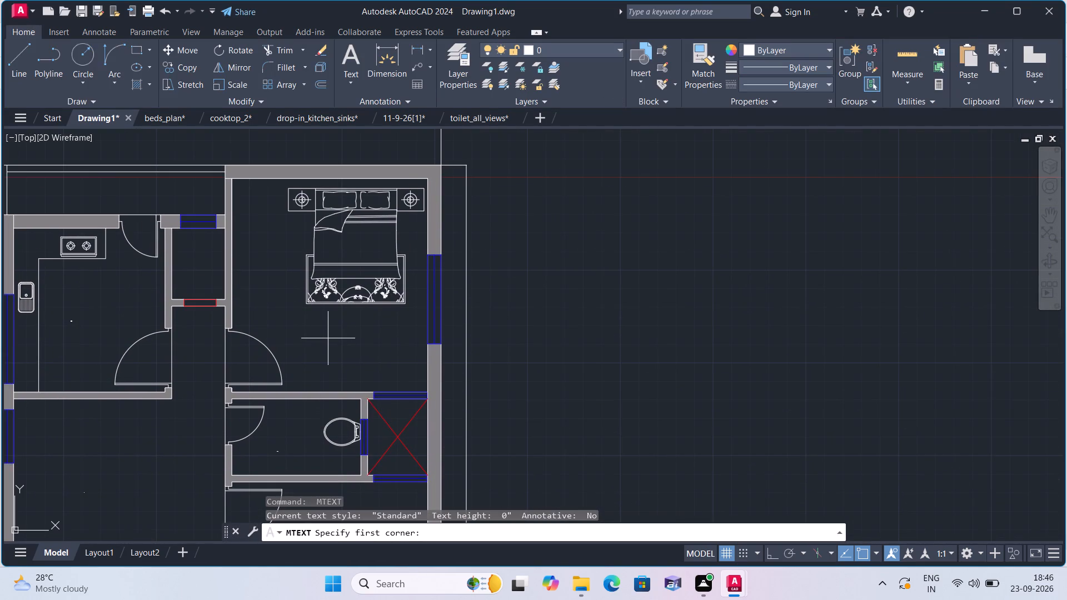
pyautogui.click(328, 338)
pyautogui.doubleClick(328, 338)
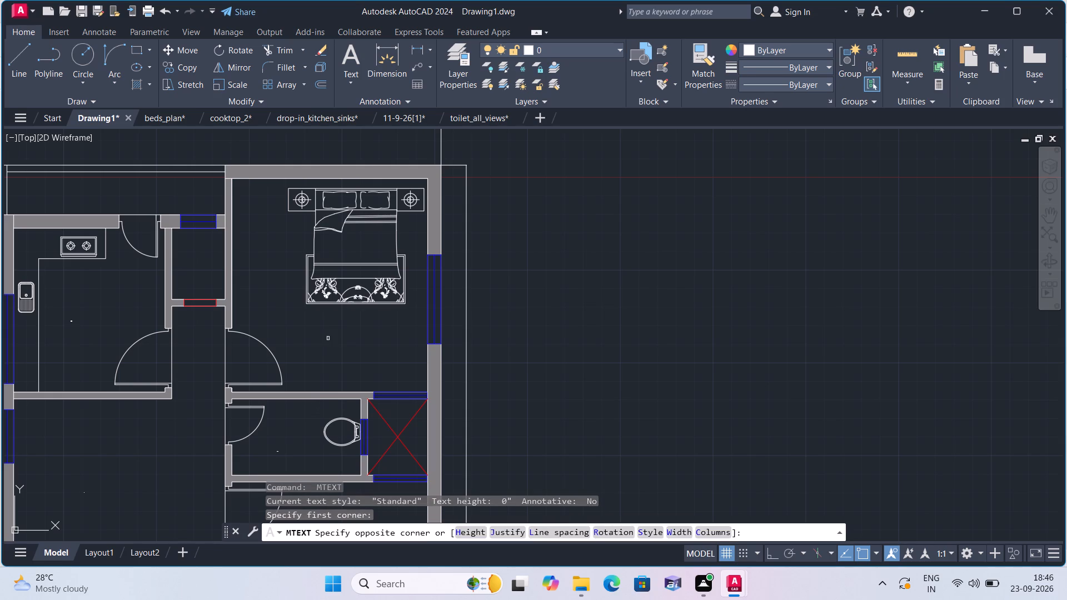
pyautogui.write('BEDROOM-1')
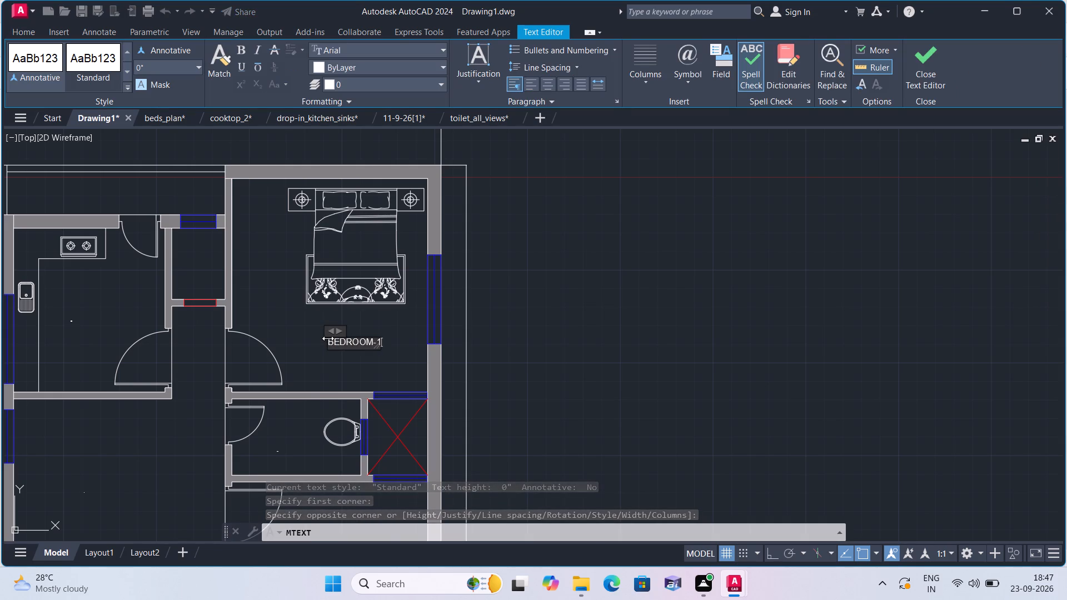
pyautogui.press('Return')
pyautogui.write('11\'-0"X')
pyautogui.write('12\'-0"')
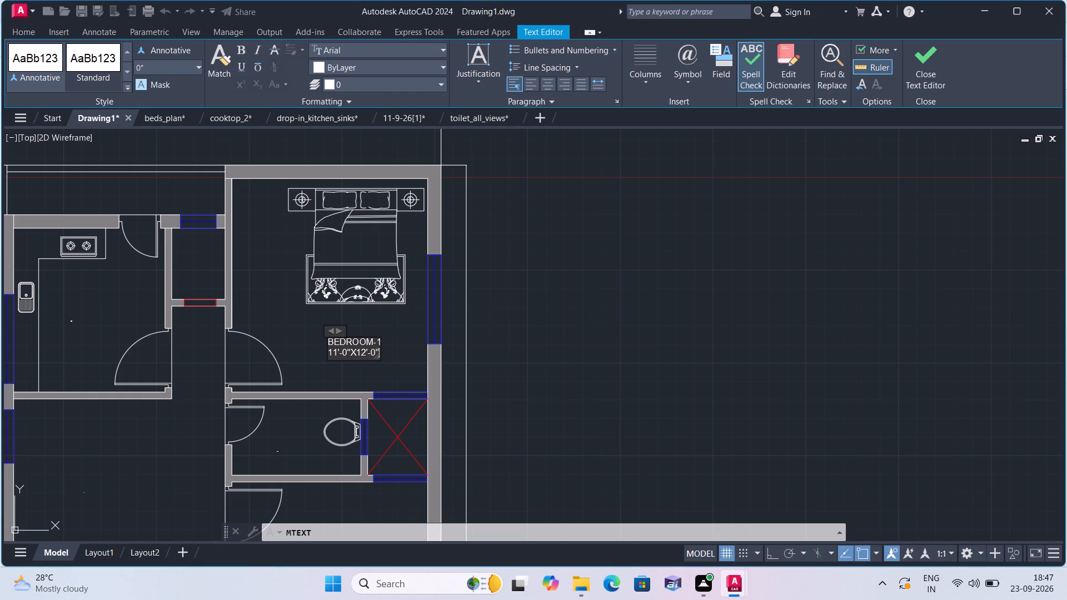
pyautogui.click(322, 333)
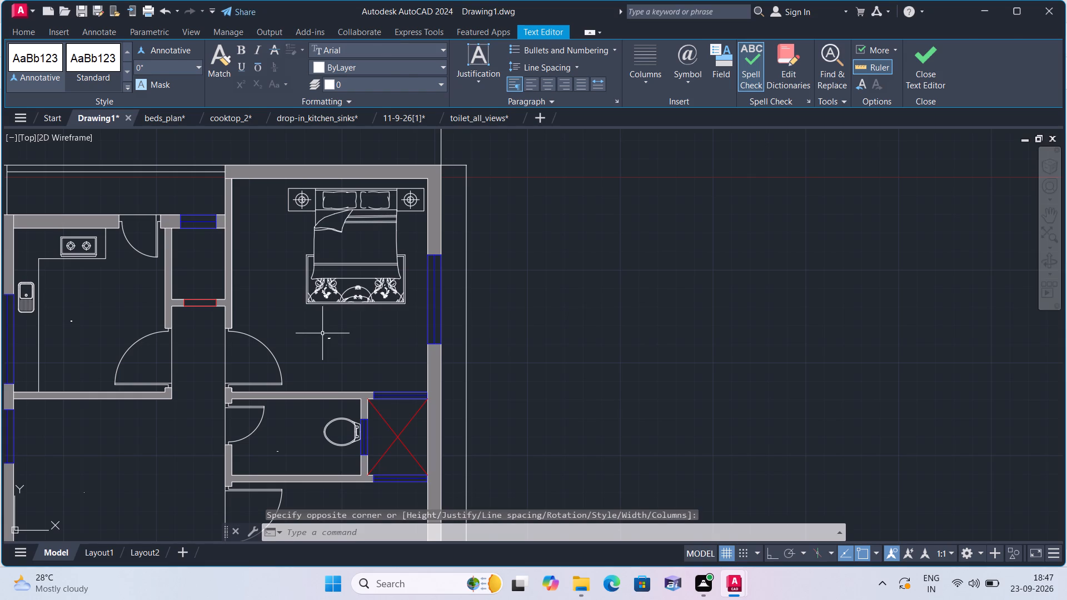
# Add a multiline text label in the small room between the kitchen and BEDROOM-1 reading PUJA with 4'0"X3'-0" beneath.
pyautogui.press('space')
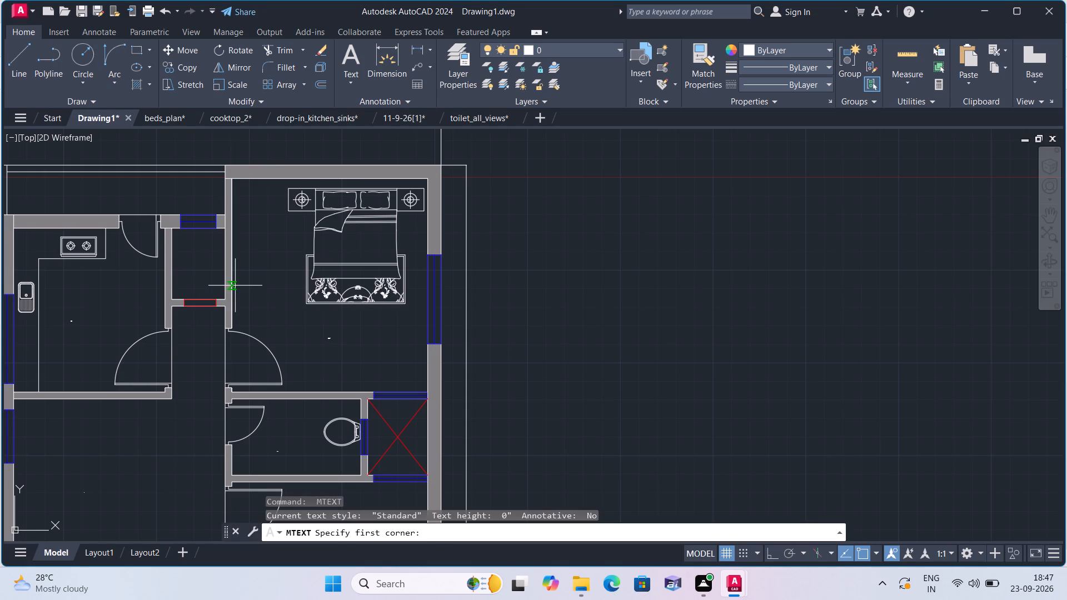
pyautogui.scroll(2, 213, 284)
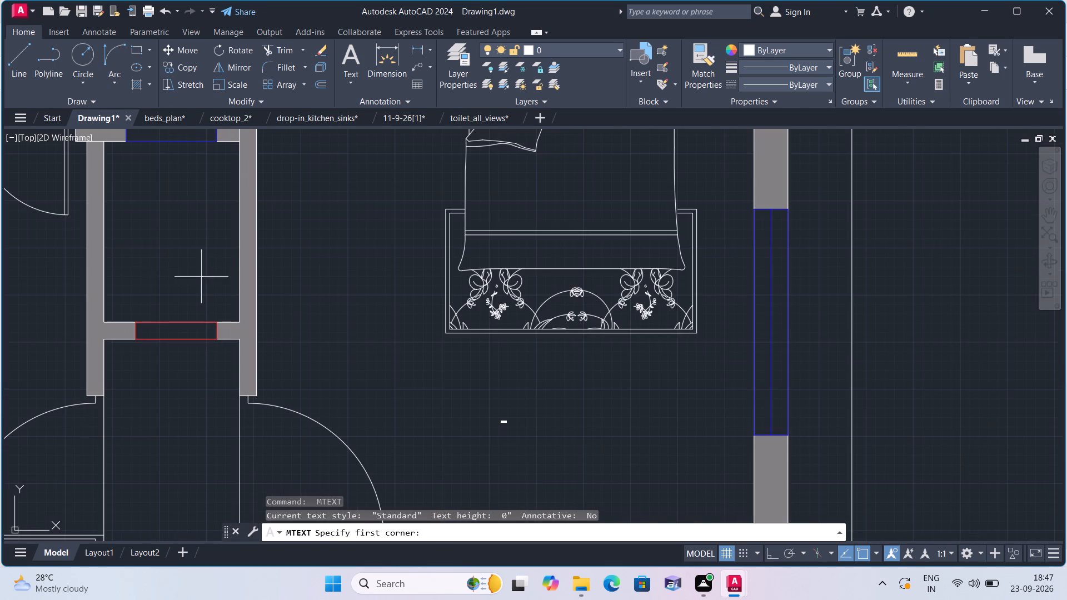
pyautogui.tripleClick(148, 258)
pyautogui.click(148, 258)
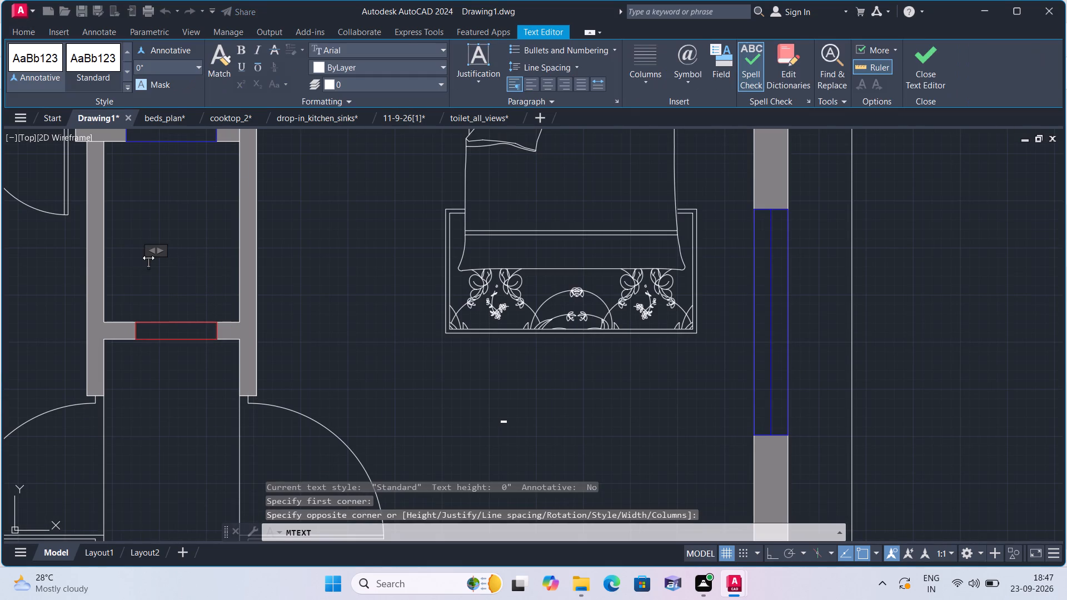
pyautogui.write('PUJA')
pyautogui.press('Return')
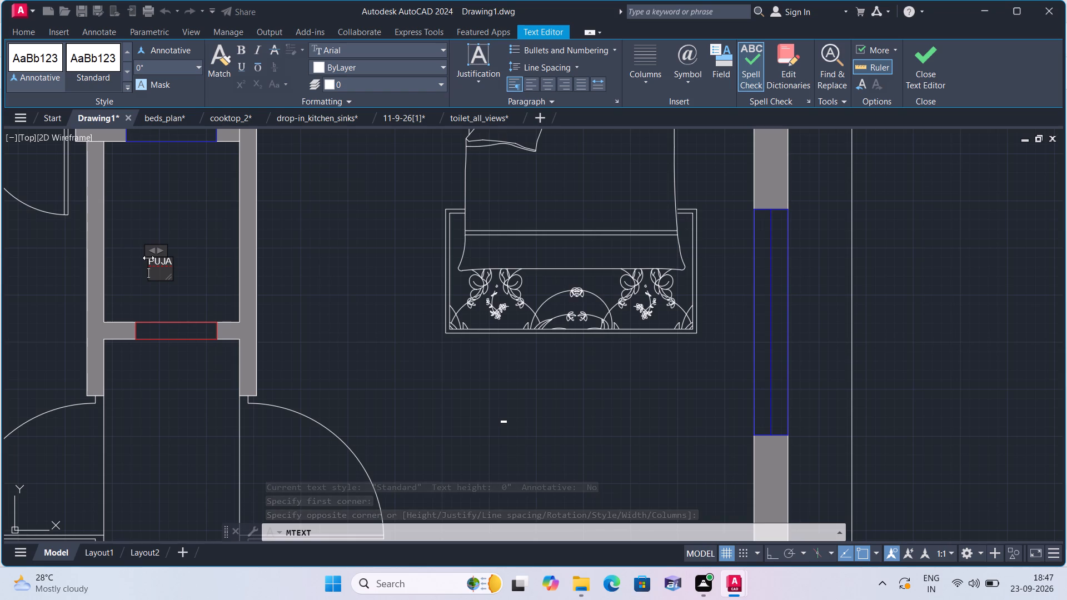
pyautogui.write("4'")
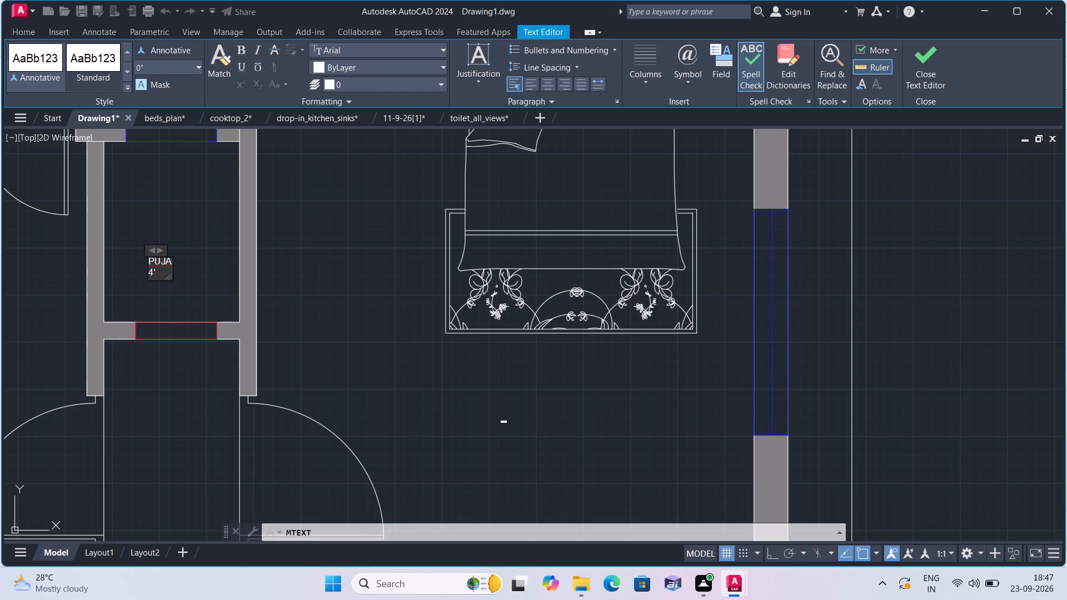
pyautogui.write('0"X')
pyautogui.write('3\'-0"')
pyautogui.click(167, 237)
# Add a multiline text label in the strip behind the kitchen reading UTILITY with 13'-4"X2'-5" on the second line.
pyautogui.scroll(-2, 164, 238)
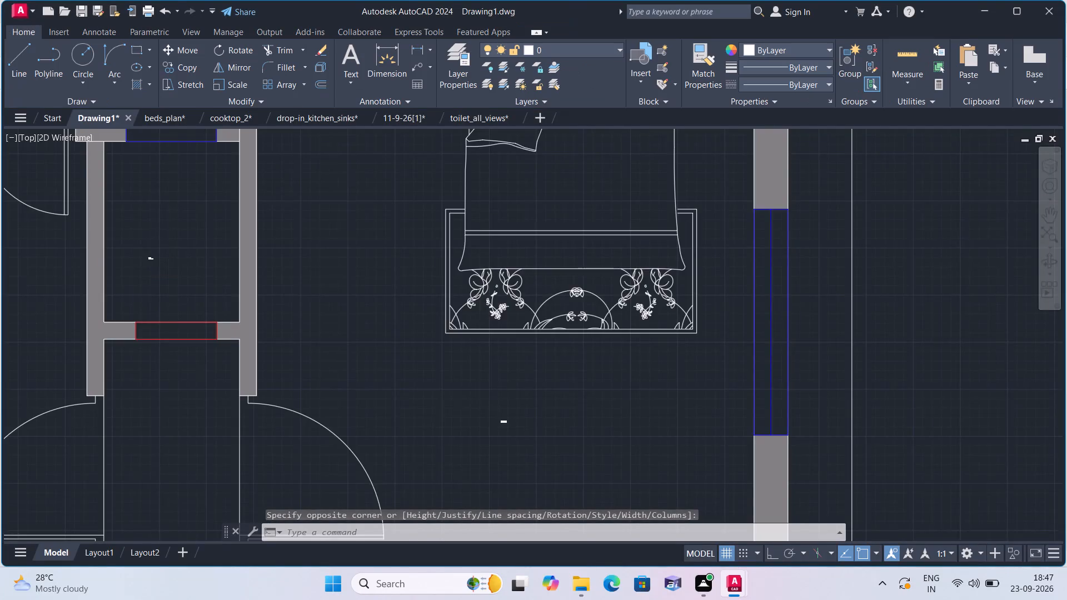
pyautogui.moveTo(169, 256); pyautogui.dragTo(196, 371, button='middle')
pyautogui.moveTo(122, 296); pyautogui.dragTo(161, 332, button='middle')
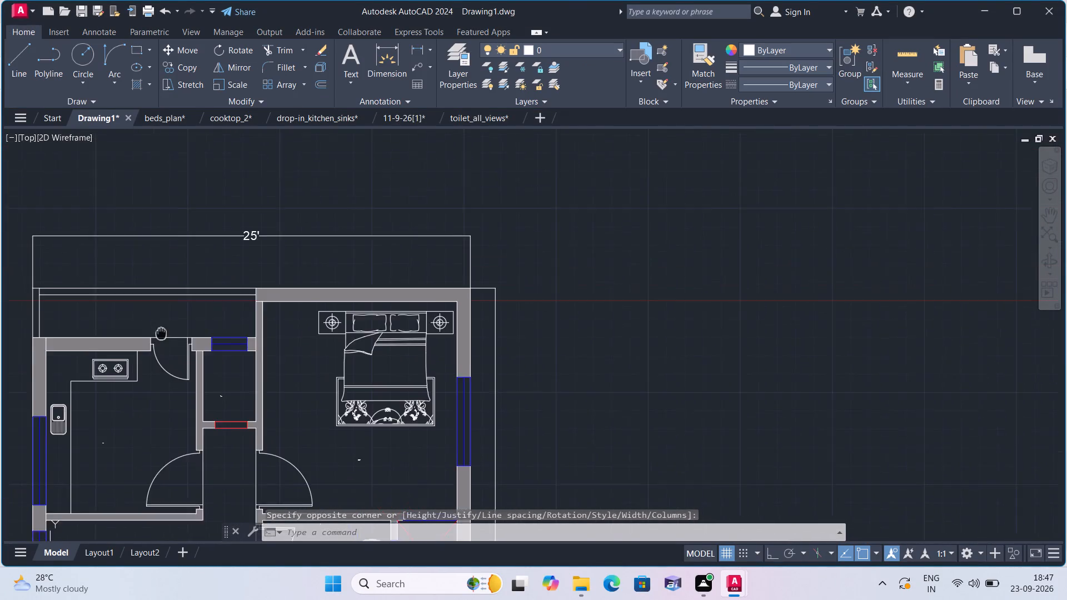
pyautogui.moveTo(161, 332); pyautogui.dragTo(206, 363, button='middle')
pyautogui.scroll(1, 124, 368)
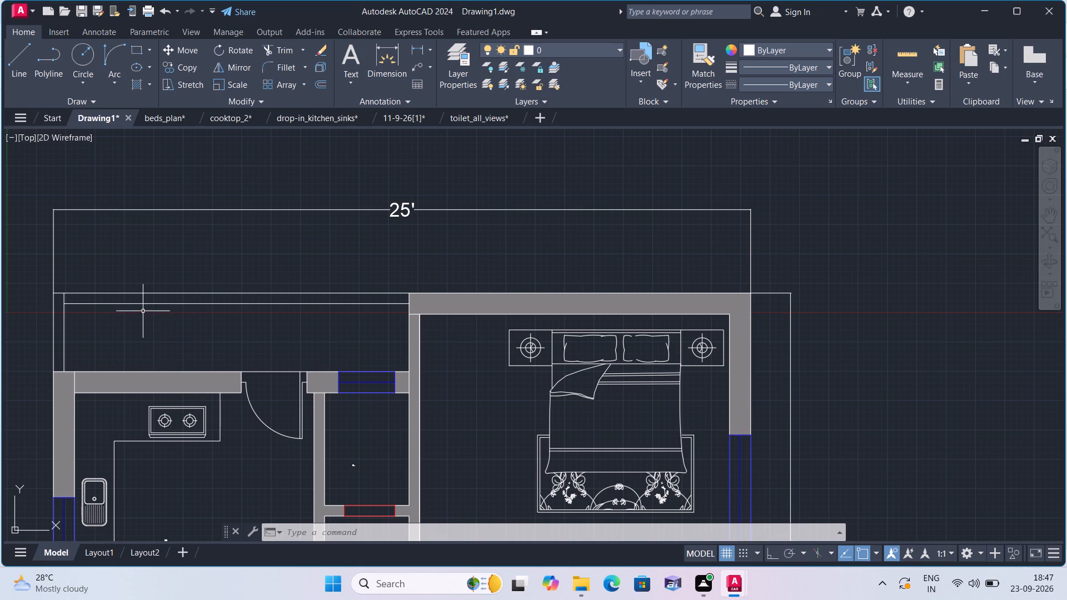
pyautogui.press('space')
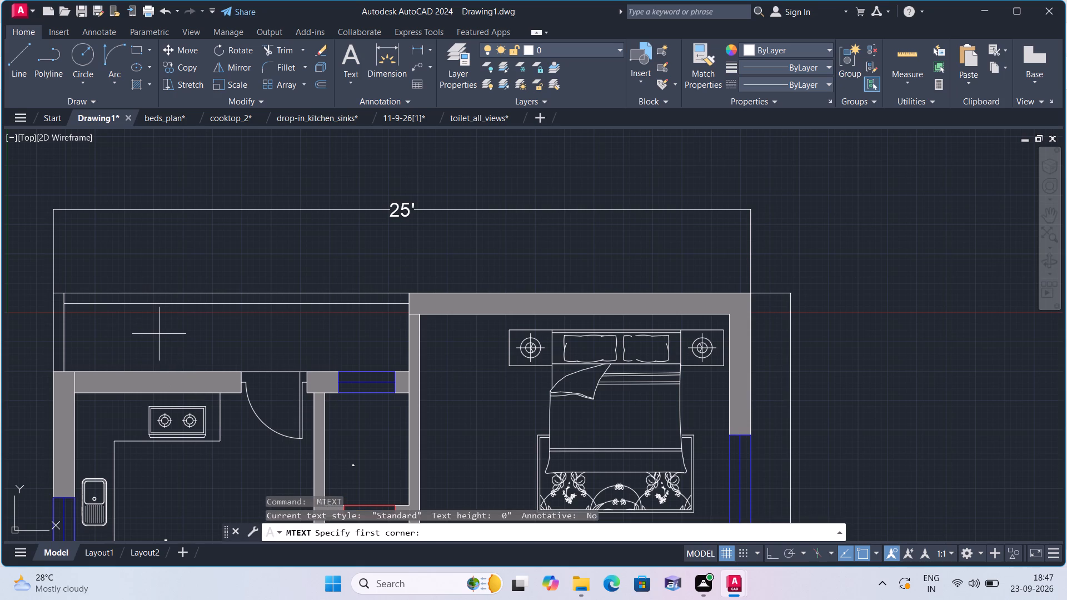
pyautogui.tripleClick(159, 334)
pyautogui.doubleClick(159, 334)
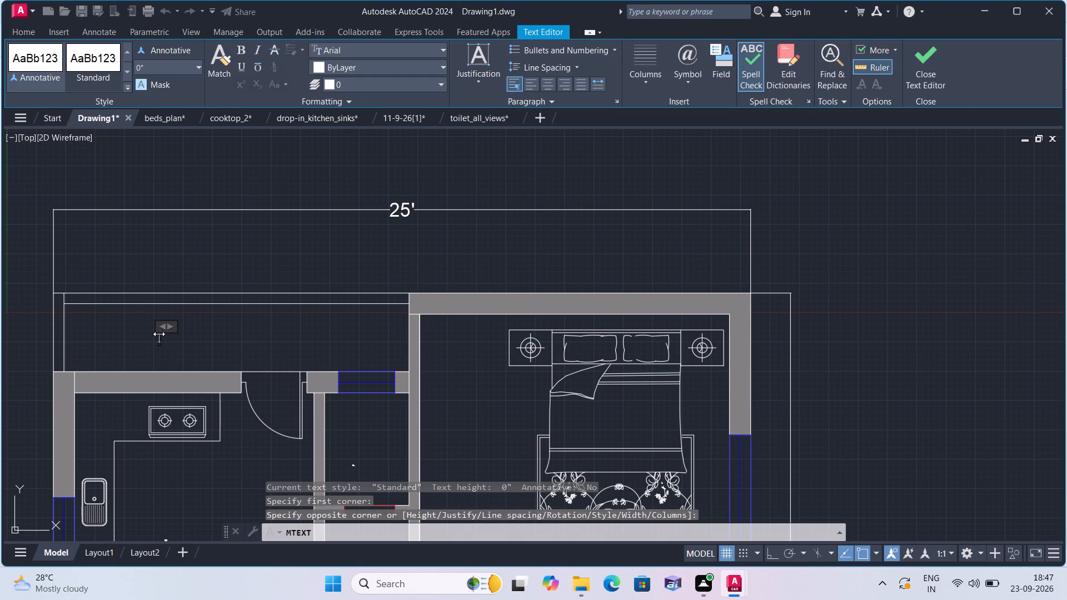
pyautogui.write('UTILITY')
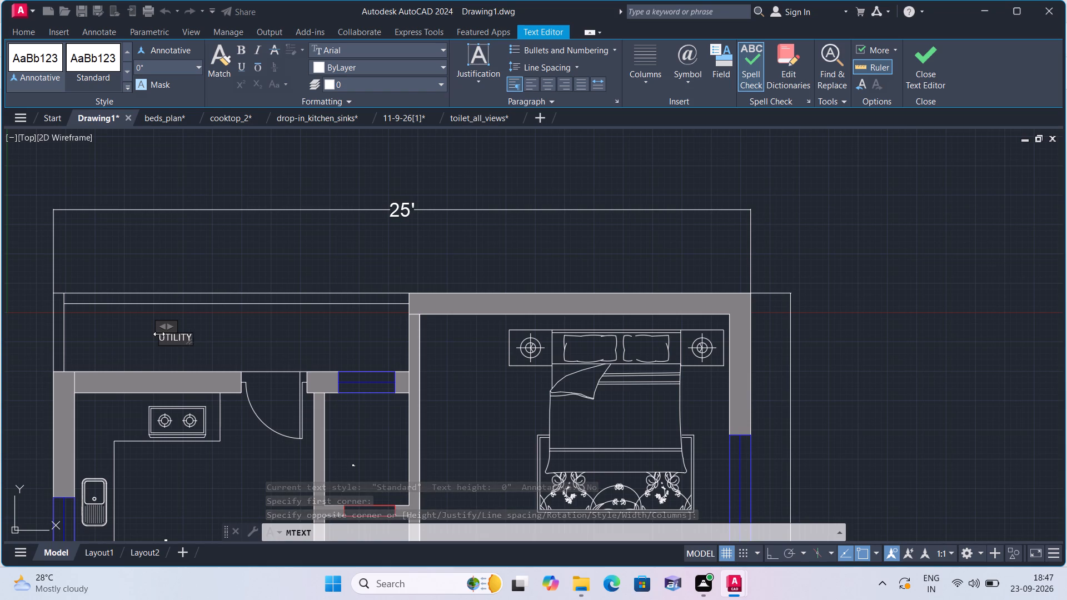
pyautogui.press('Return')
pyautogui.write('13\'-4"X')
pyautogui.write('2\'-5"')
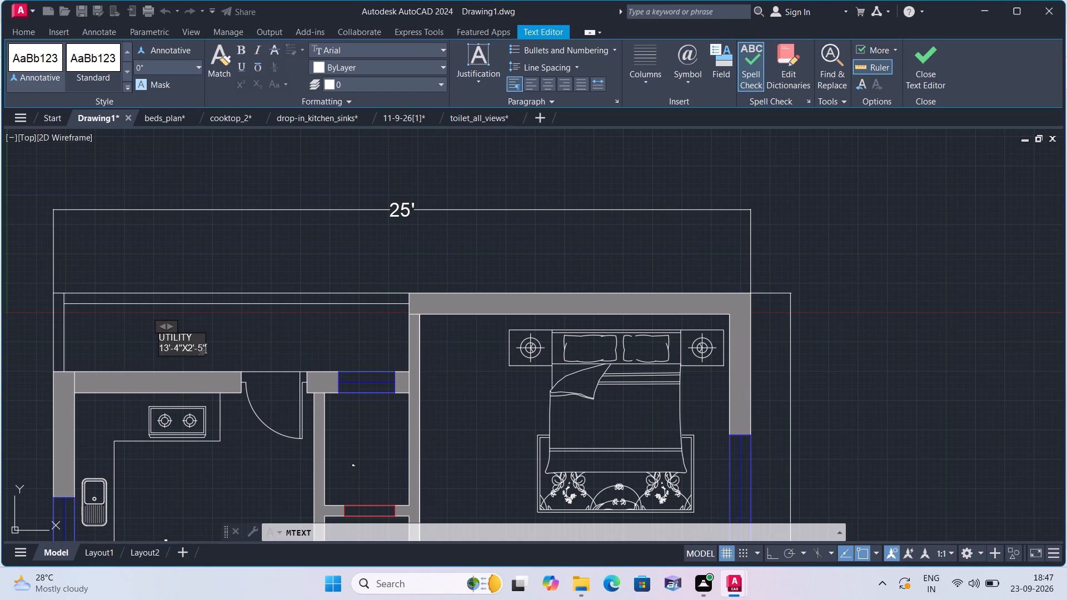
pyautogui.click(223, 342)
# Add a multiline text title above the plan's 25' overall dimension reading 25X45[1125sqft]HOUSE PLAN-NORTH FACE-FP1063.
pyautogui.scroll(1, 217, 337)
pyautogui.scroll(-1, 224, 330)
pyautogui.moveTo(257, 266); pyautogui.dragTo(260, 356, button='middle')
pyautogui.scroll(-1, 260, 342)
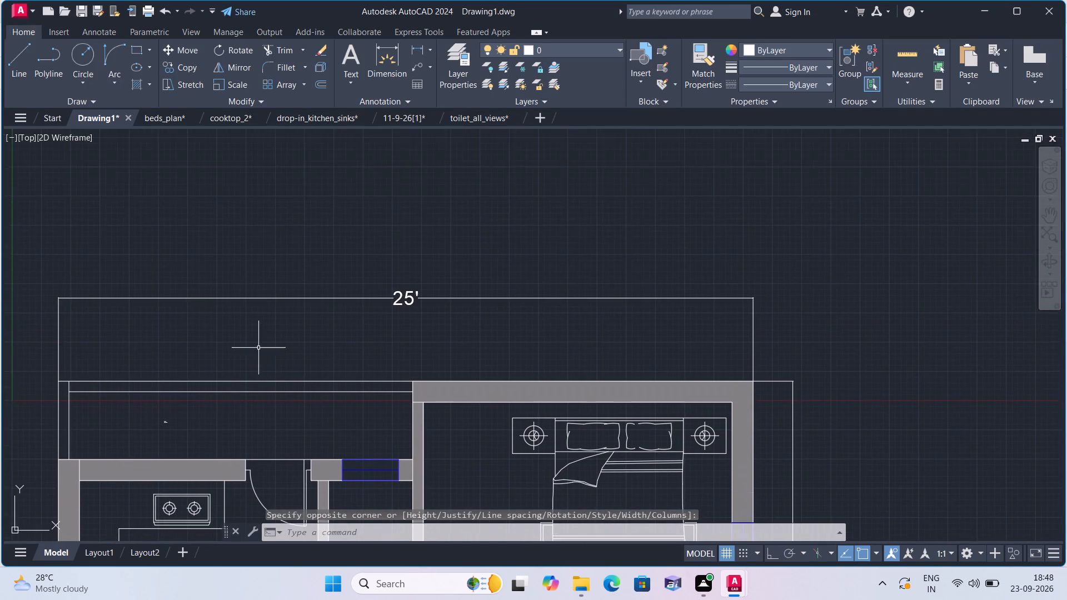
pyautogui.press('space')
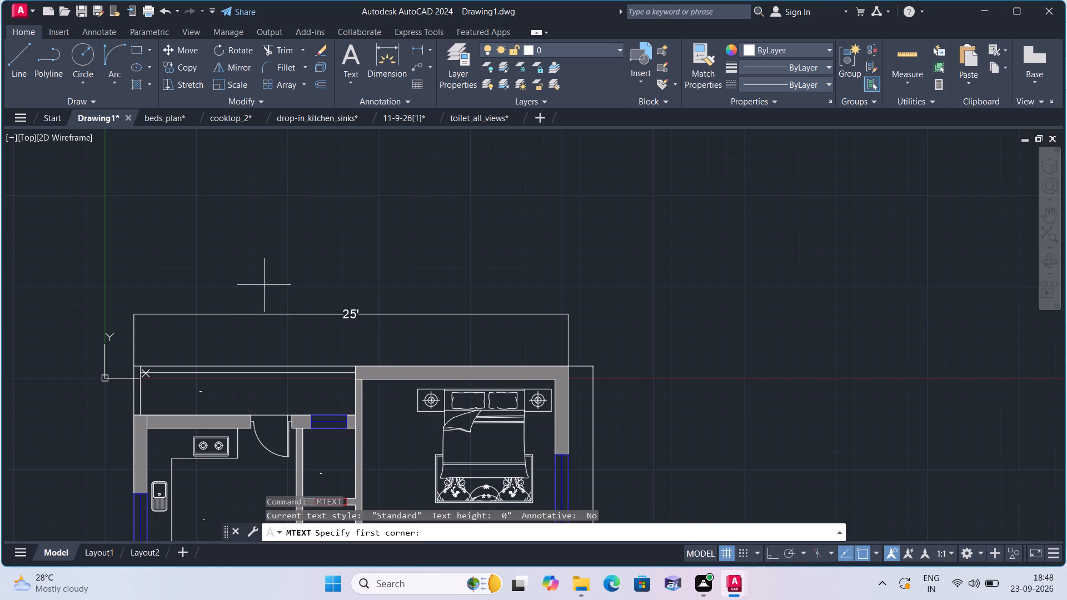
pyautogui.tripleClick(264, 285)
pyautogui.click(264, 285)
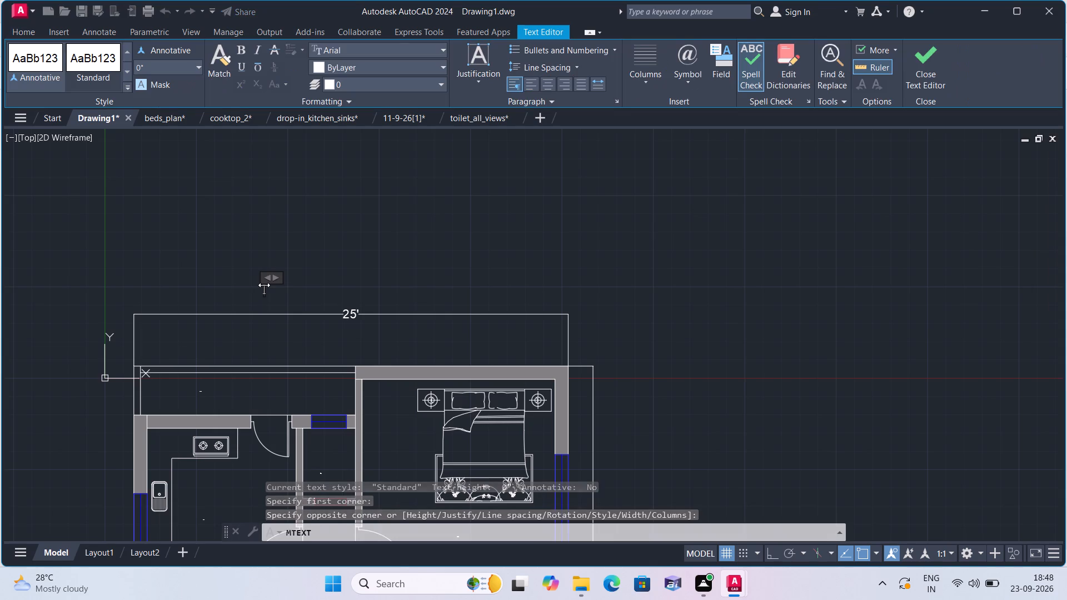
pyautogui.write('25')
pyautogui.write('X45')
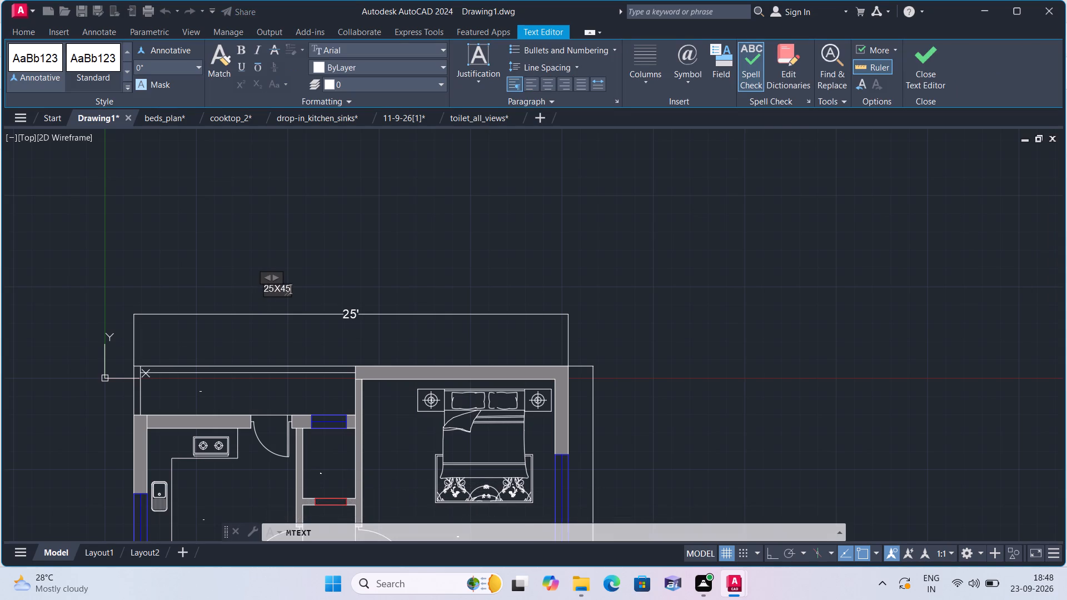
pyautogui.press('[')
pyautogui.write('1125')
pyautogui.write('sqft')
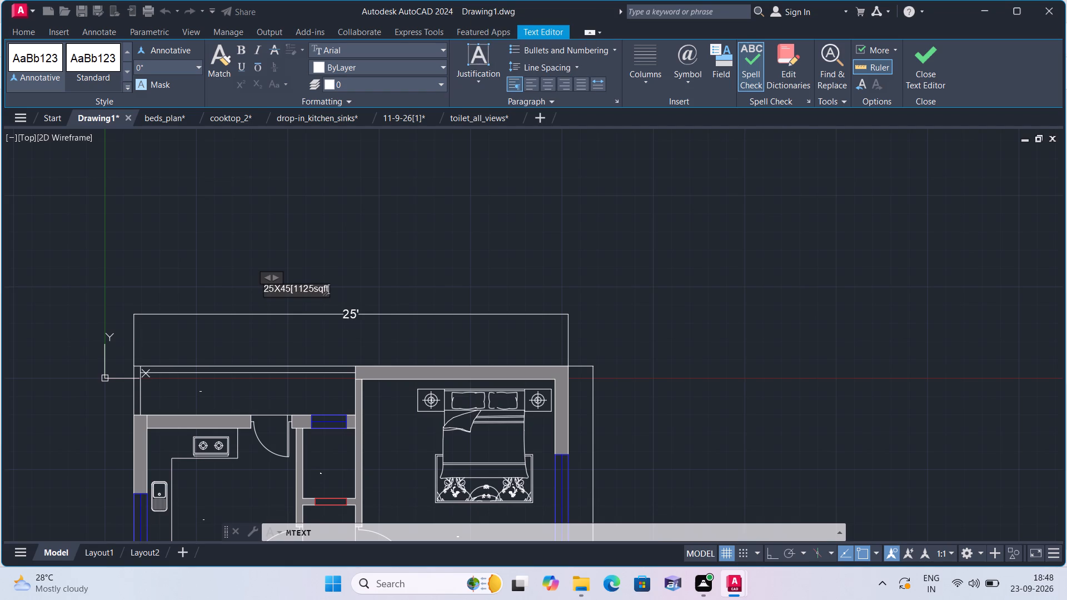
pyautogui.press(']')
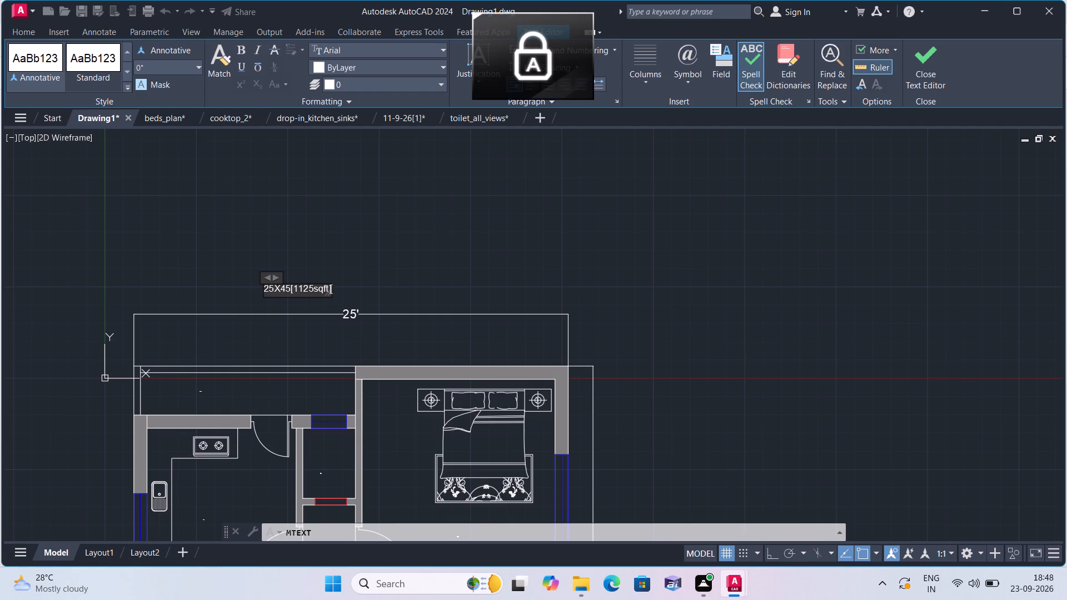
pyautogui.write('HOUSE PLAN')
pyautogui.write('-NORTH FACE')
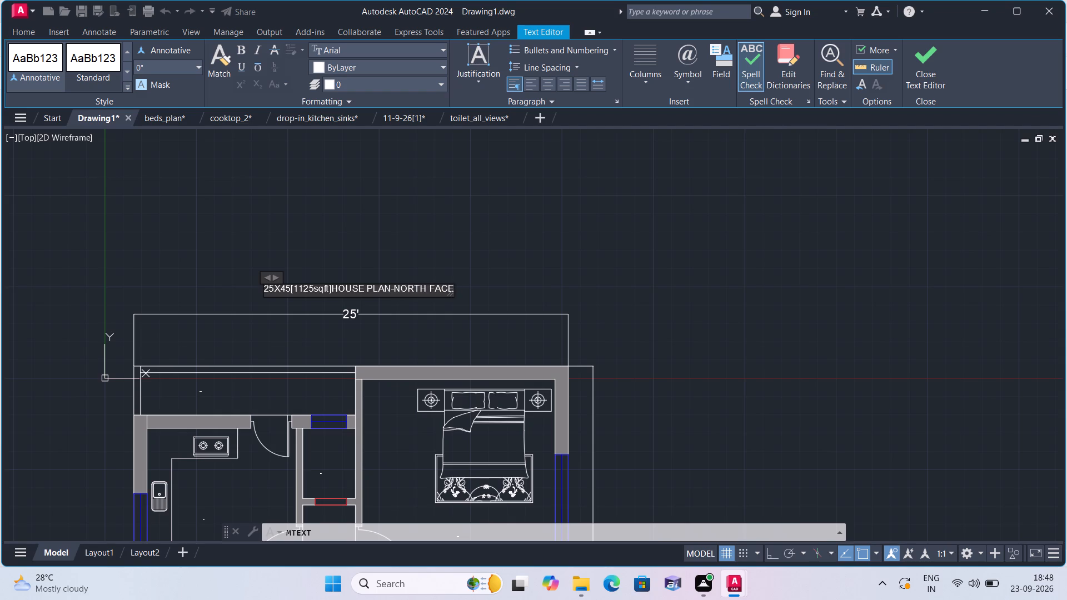
pyautogui.press('-')
pyautogui.write('FP')
pyautogui.write('1063')
pyautogui.click(316, 264)
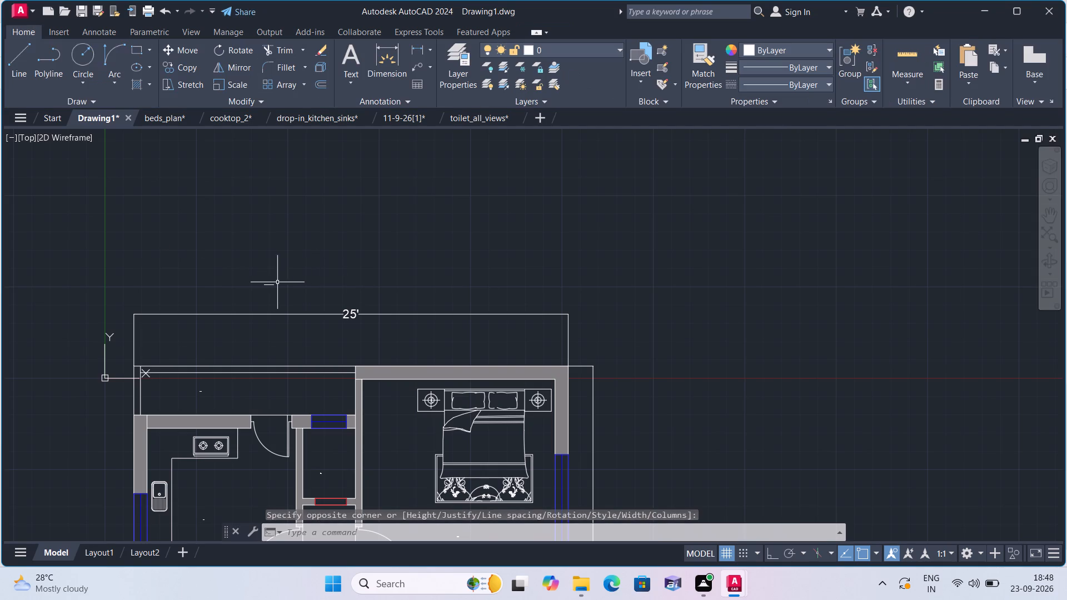
# Select all multiline texts similar to the new title and set their text height to 6".
pyautogui.click(268, 288)
pyautogui.click(268, 271)
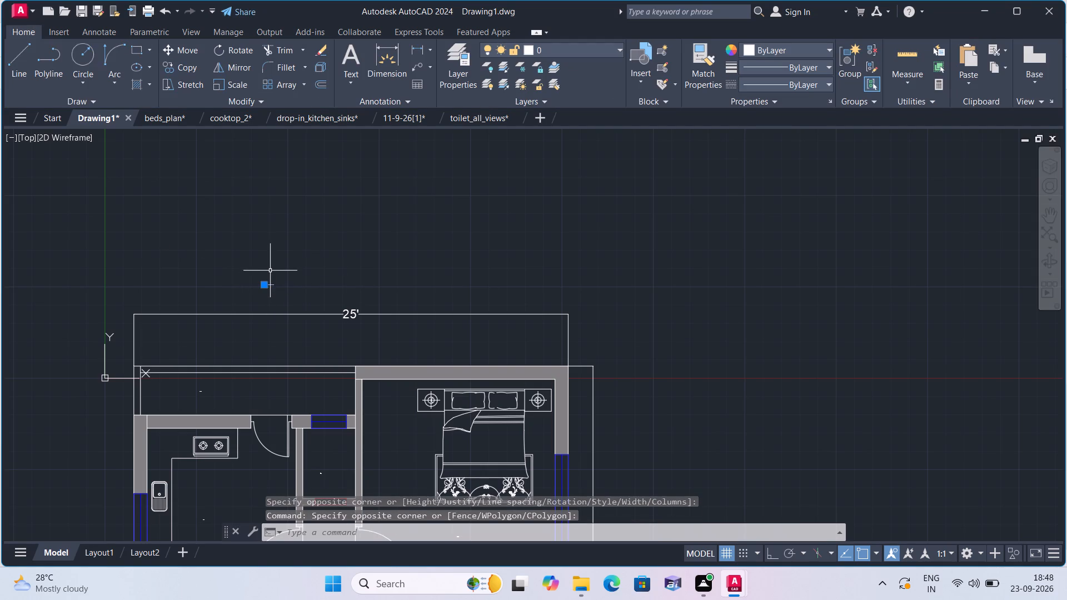
pyautogui.rightClick(276, 256)
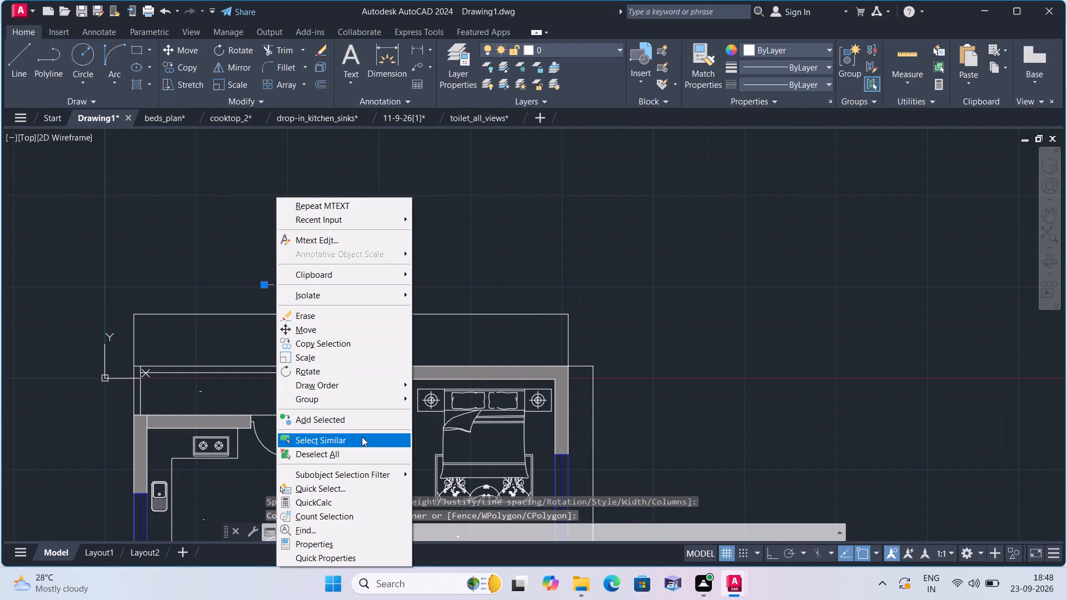
pyautogui.click(362, 437)
pyautogui.rightClick(209, 168)
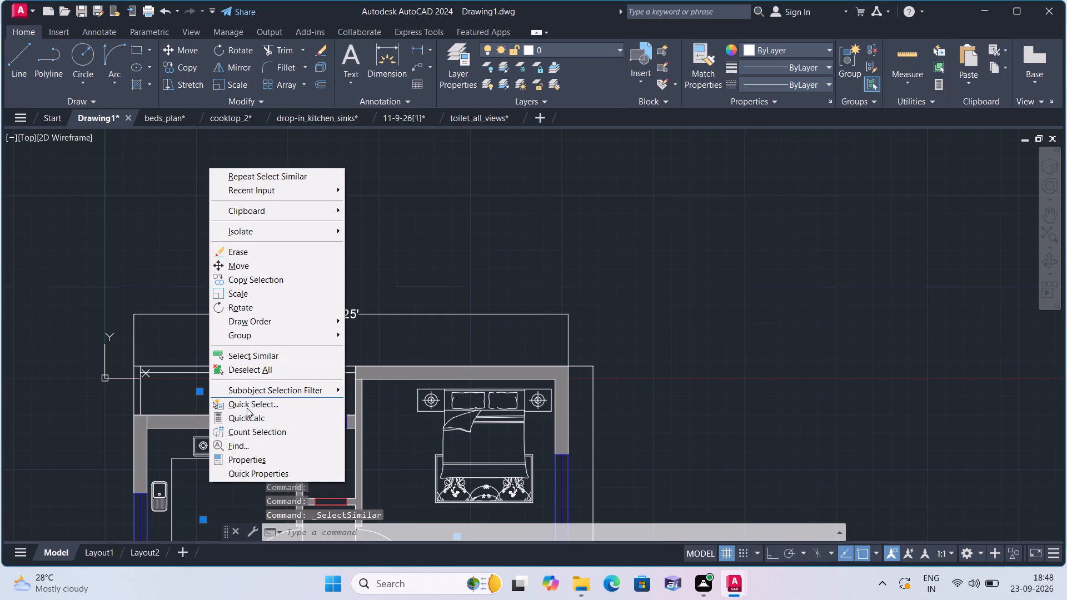
pyautogui.click(258, 454)
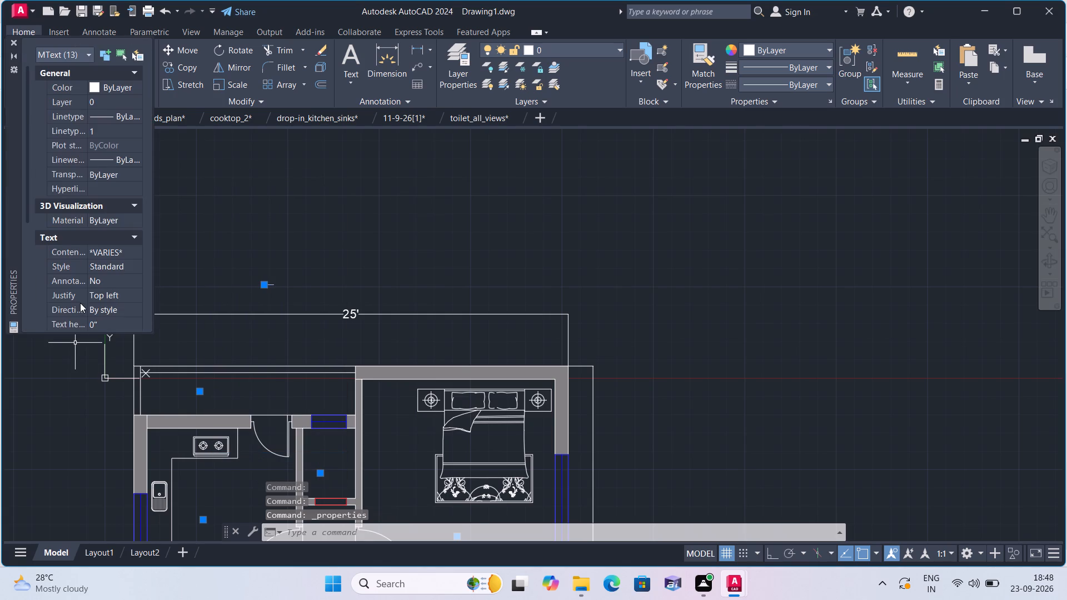
pyautogui.scroll(-2, 79, 304)
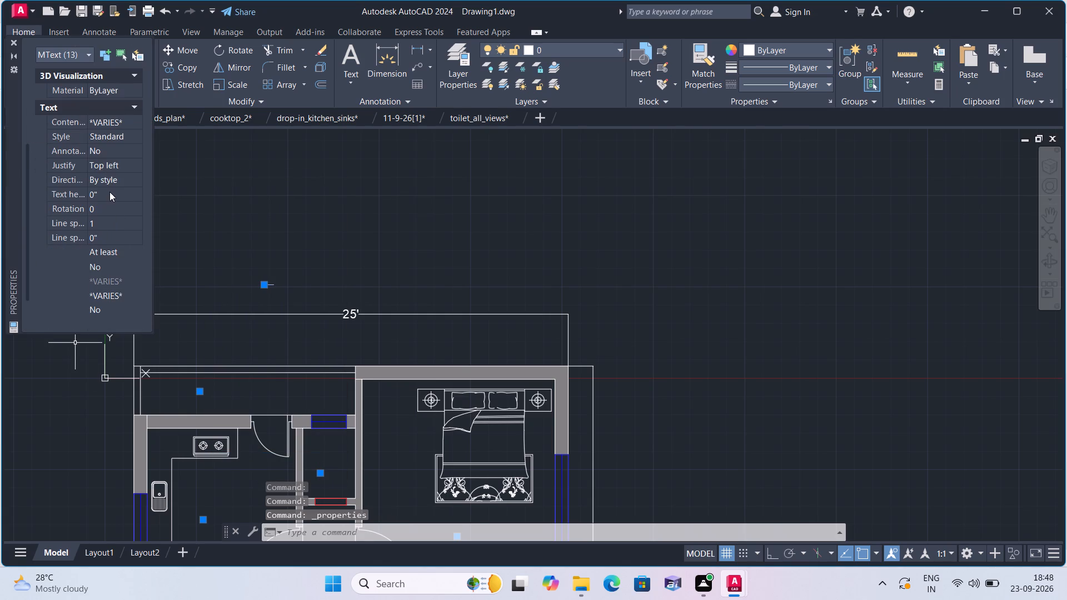
pyautogui.click(109, 192)
pyautogui.press('BackSpace')
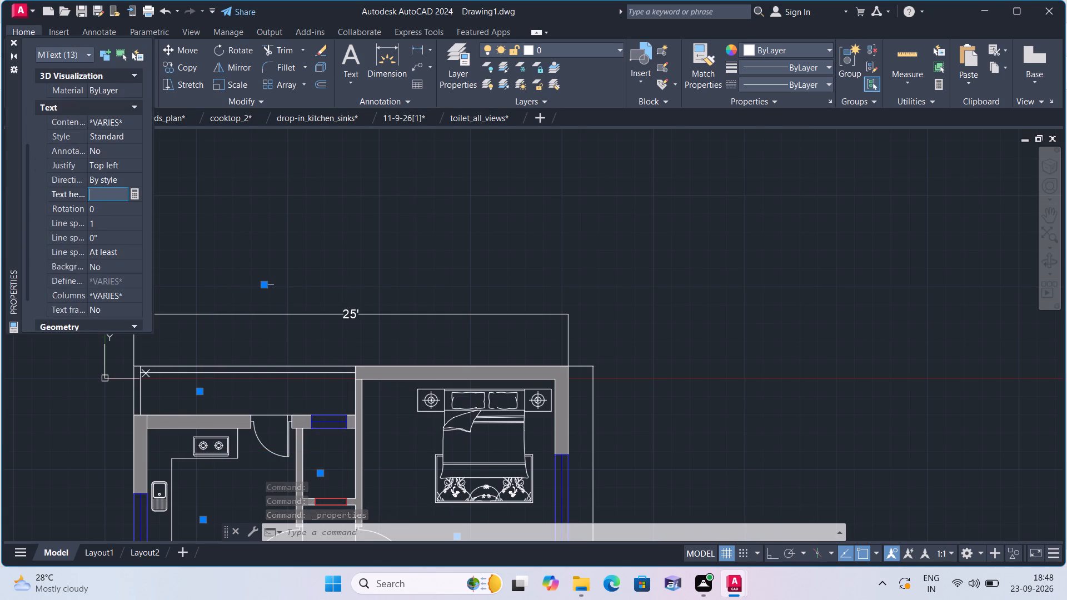
pyautogui.write("6'")
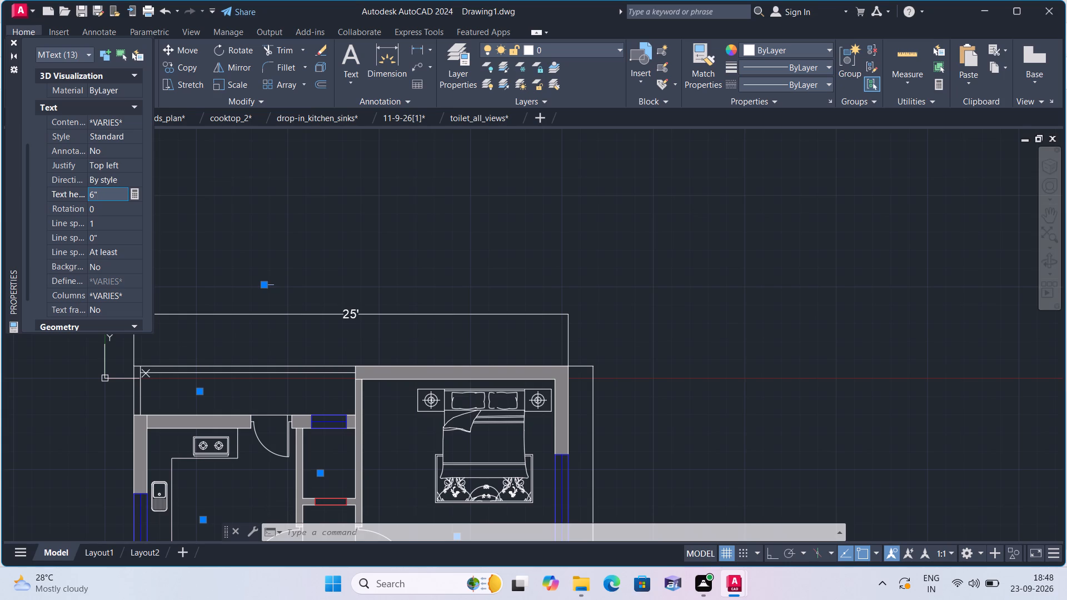
pyautogui.click(119, 157)
pyautogui.click(11, 39)
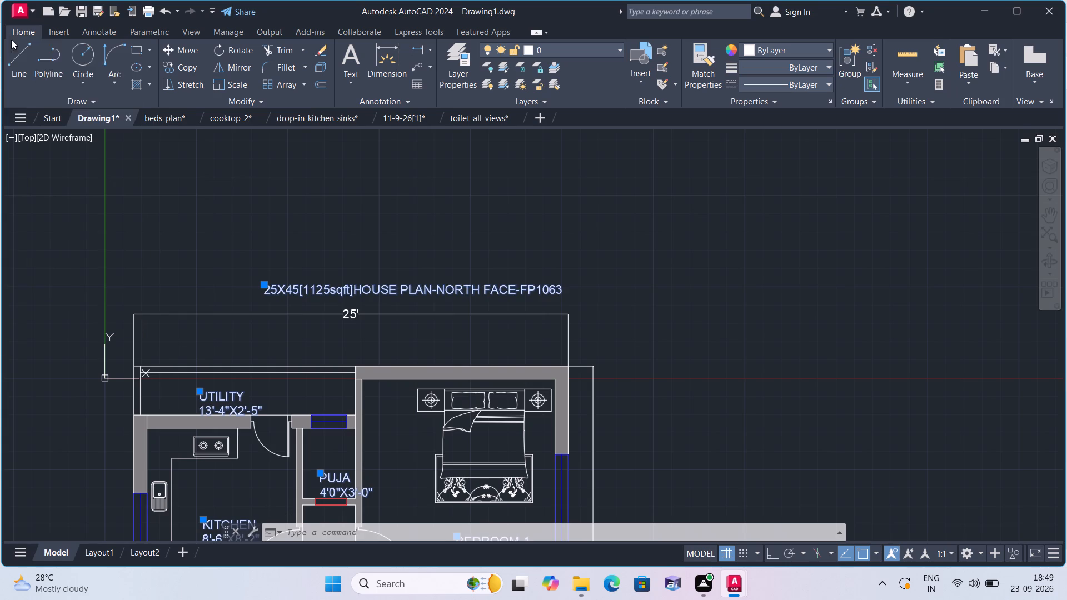
pyautogui.press('Escape')
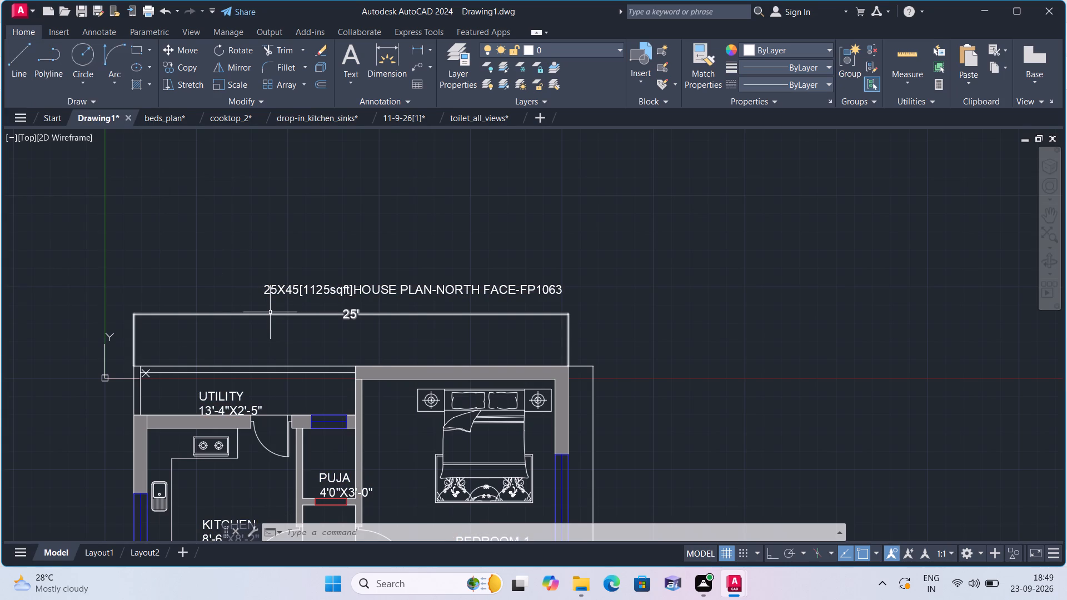
# Turn on Ortho mode.
pyautogui.press('a')
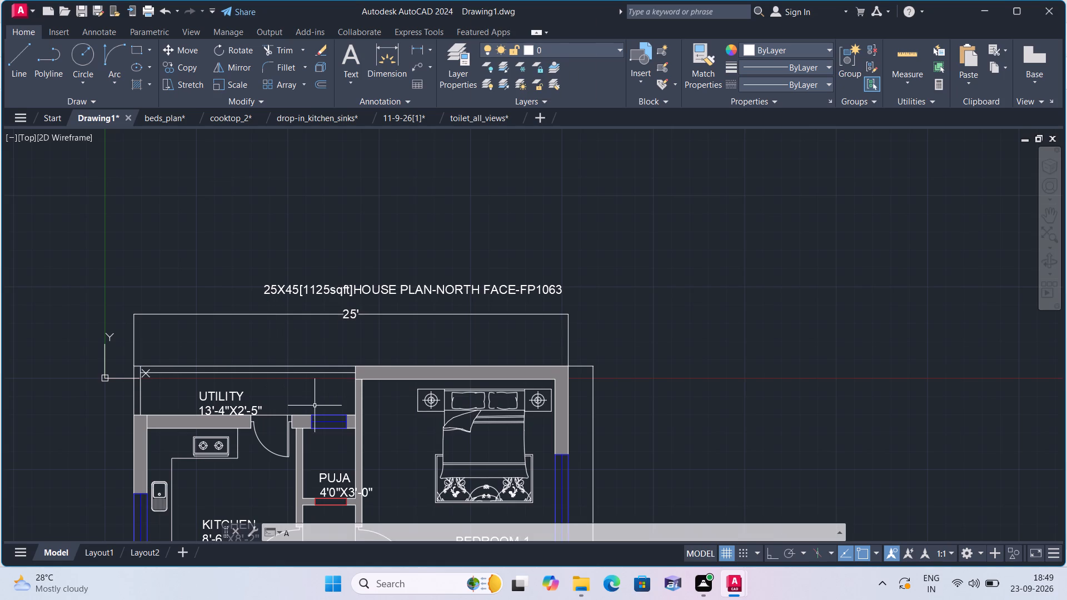
pyautogui.moveTo(316, 413); pyautogui.dragTo(275, 341, button='middle')
pyautogui.scroll(-1, 288, 385)
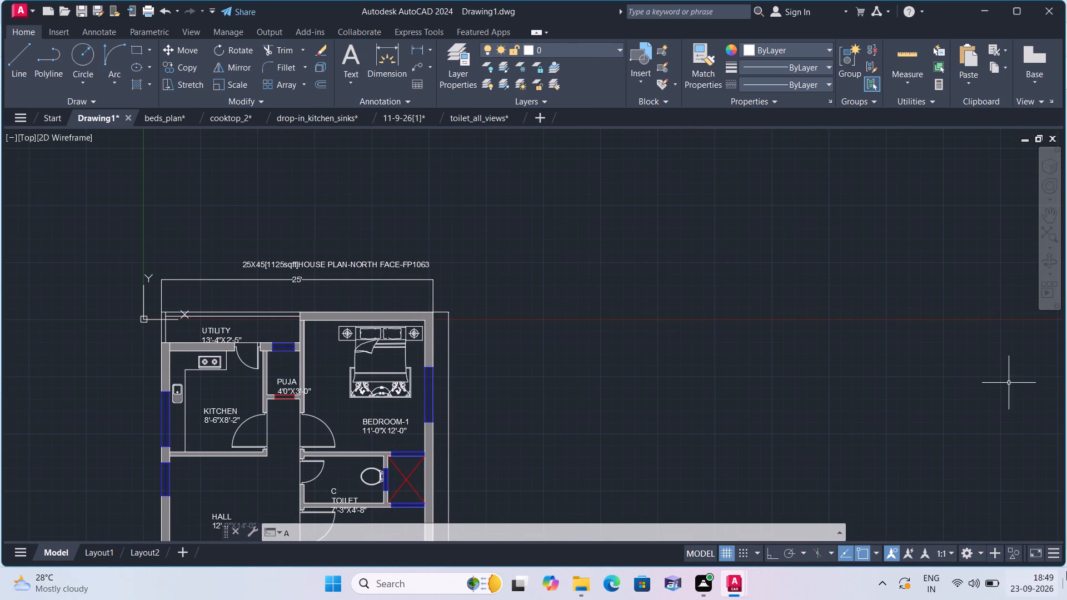
pyautogui.click(771, 556)
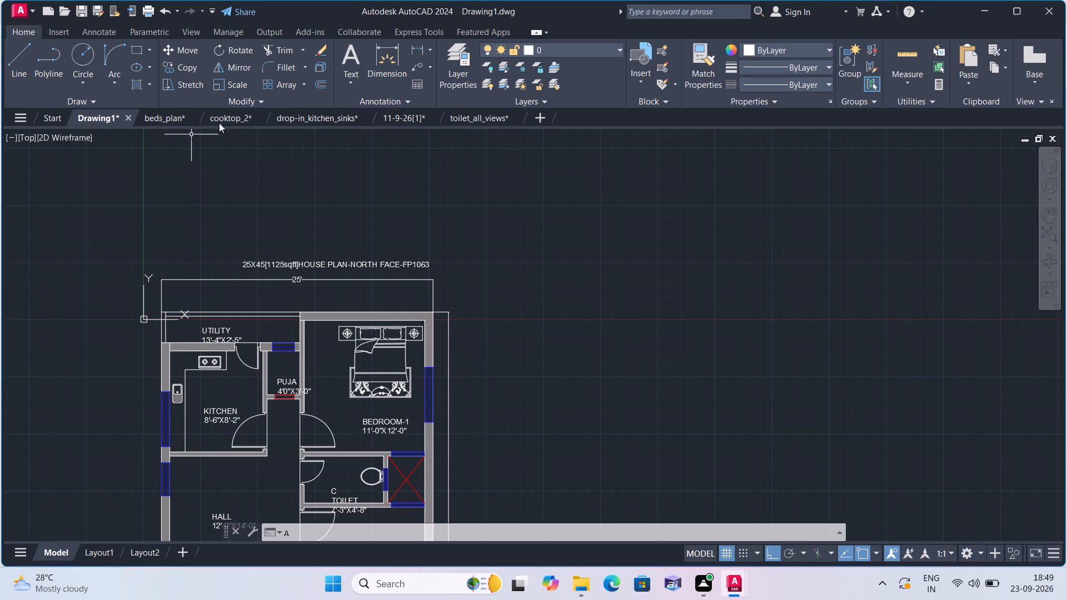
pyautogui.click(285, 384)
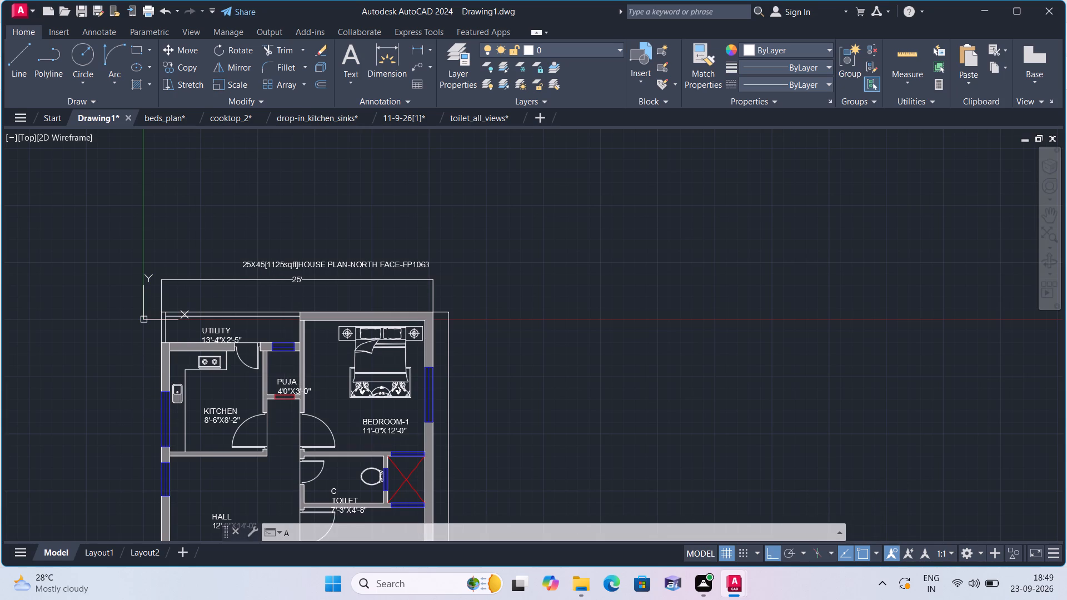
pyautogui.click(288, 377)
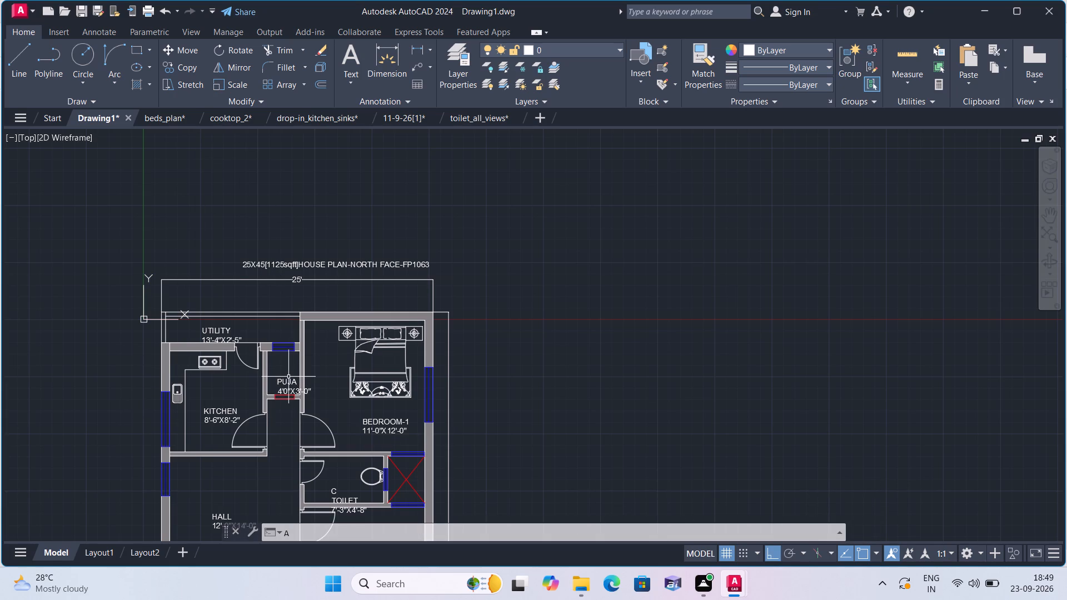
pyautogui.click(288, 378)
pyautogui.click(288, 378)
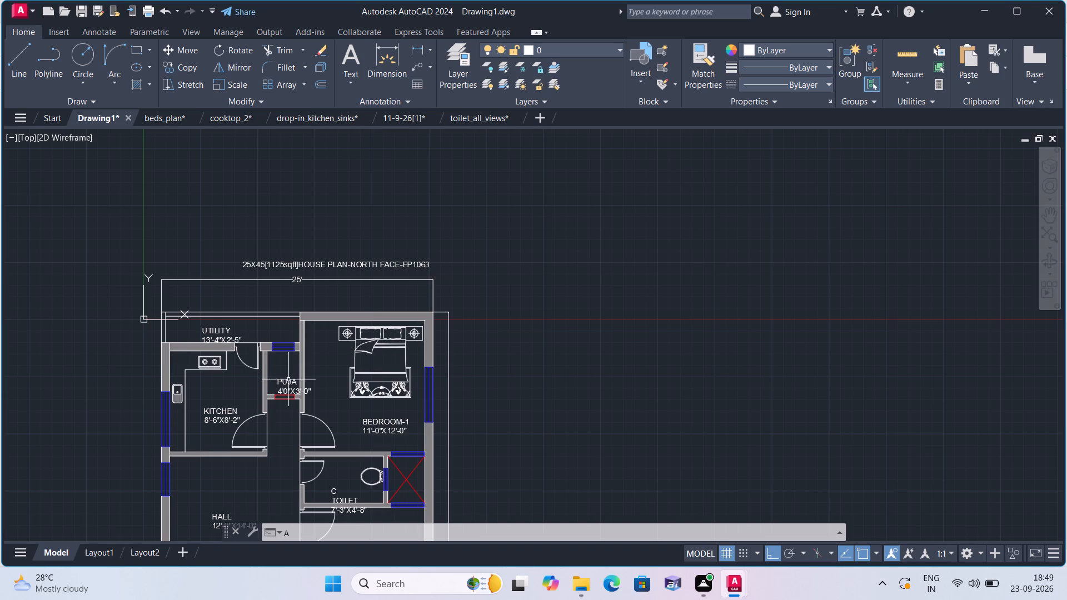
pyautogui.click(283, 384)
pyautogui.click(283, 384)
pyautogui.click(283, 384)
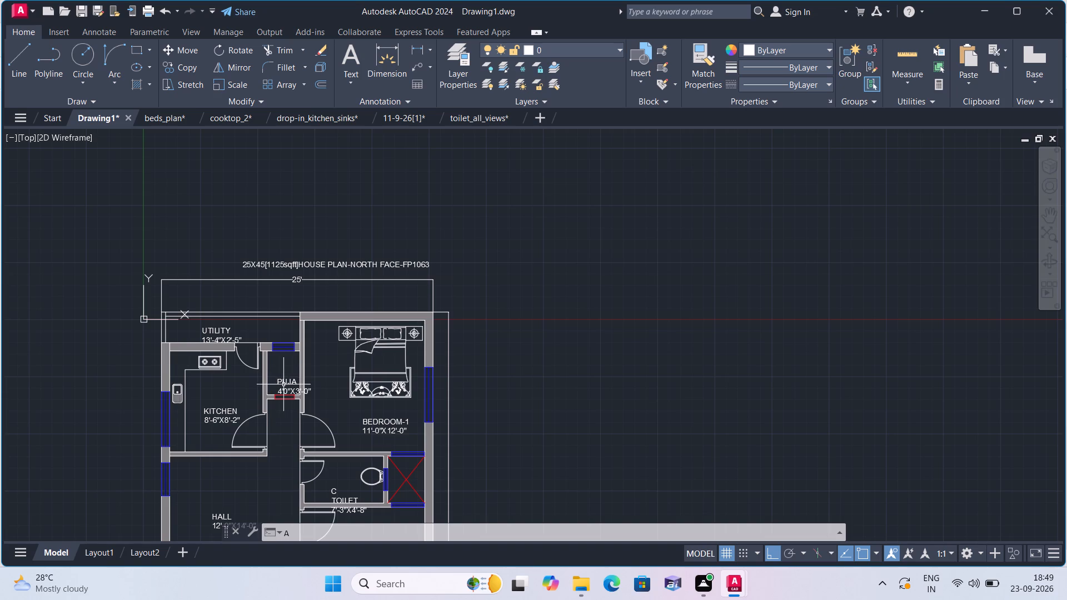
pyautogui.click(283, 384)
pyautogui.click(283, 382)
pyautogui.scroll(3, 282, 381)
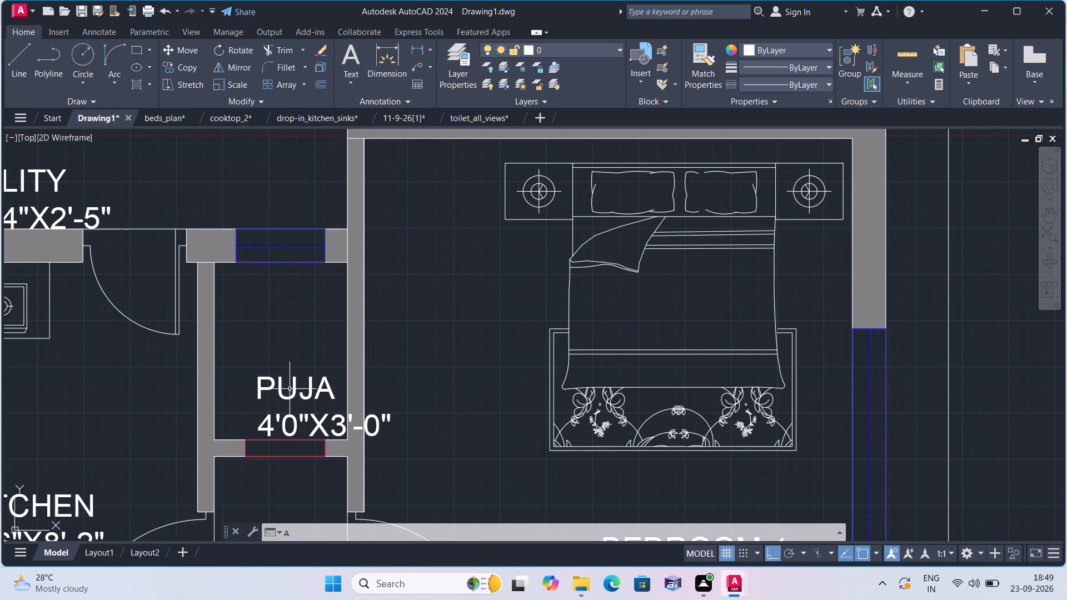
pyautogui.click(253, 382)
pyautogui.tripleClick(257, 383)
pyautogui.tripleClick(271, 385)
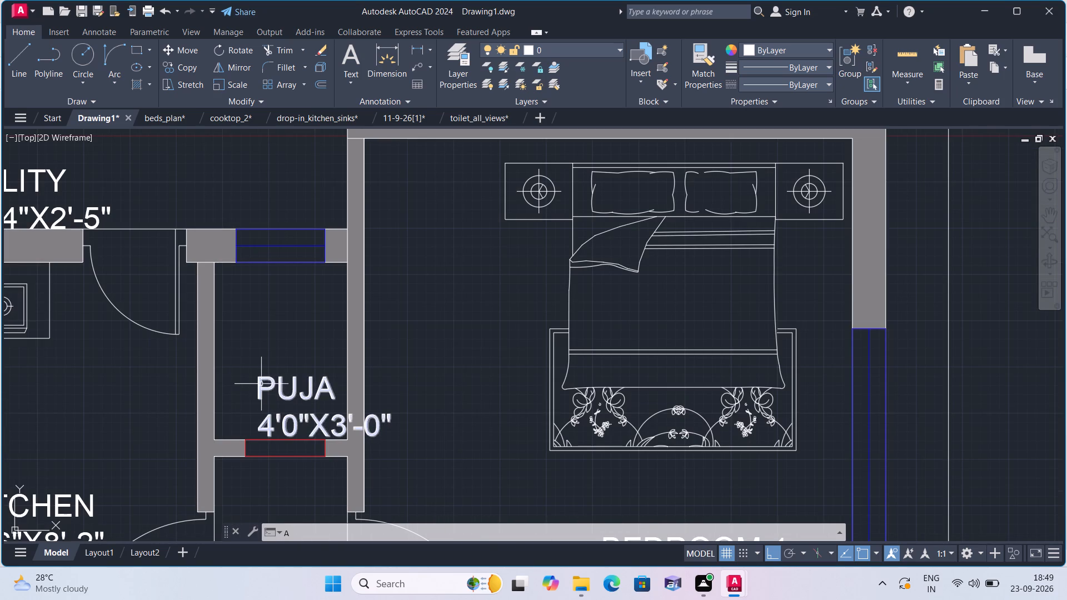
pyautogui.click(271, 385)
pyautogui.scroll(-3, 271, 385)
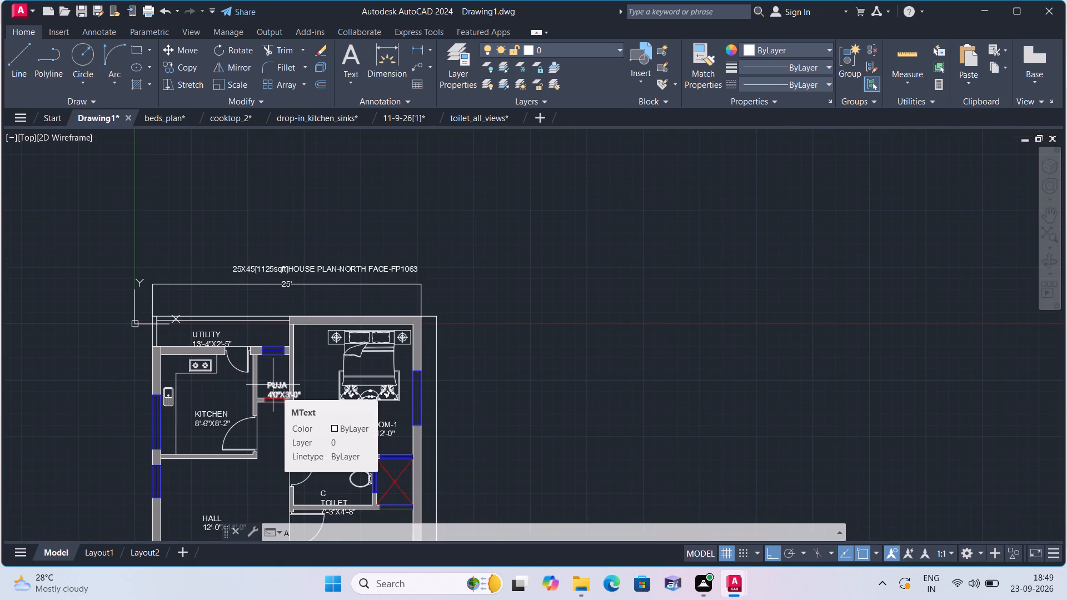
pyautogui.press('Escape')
# Rotate the PUJA label 90 degrees so it reads vertically within its room, and turn Ortho mode off.
pyautogui.scroll(3, 267, 397)
pyautogui.click(271, 334)
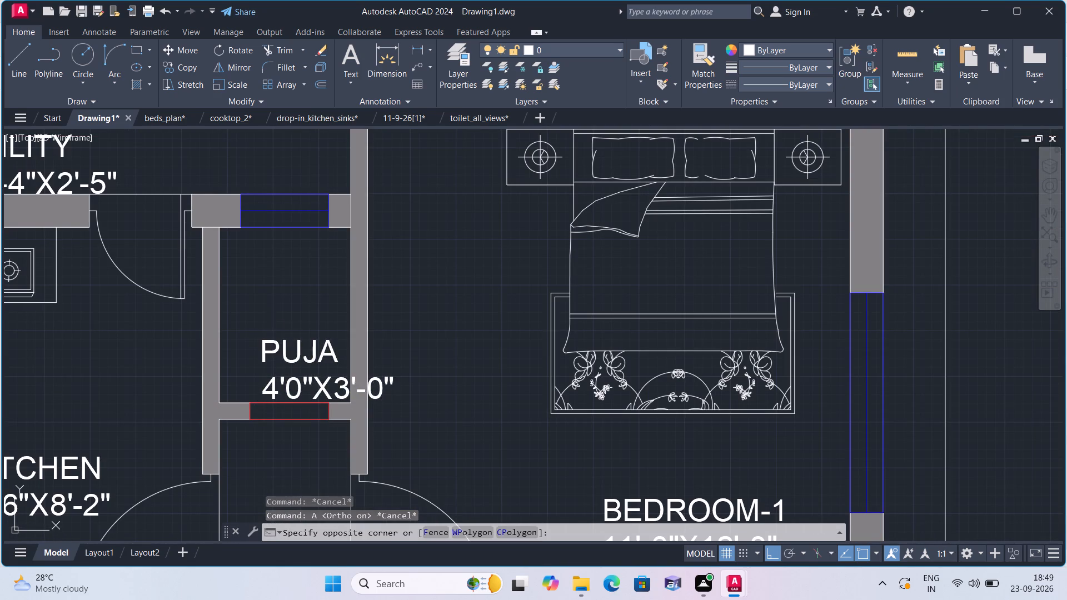
pyautogui.click(267, 344)
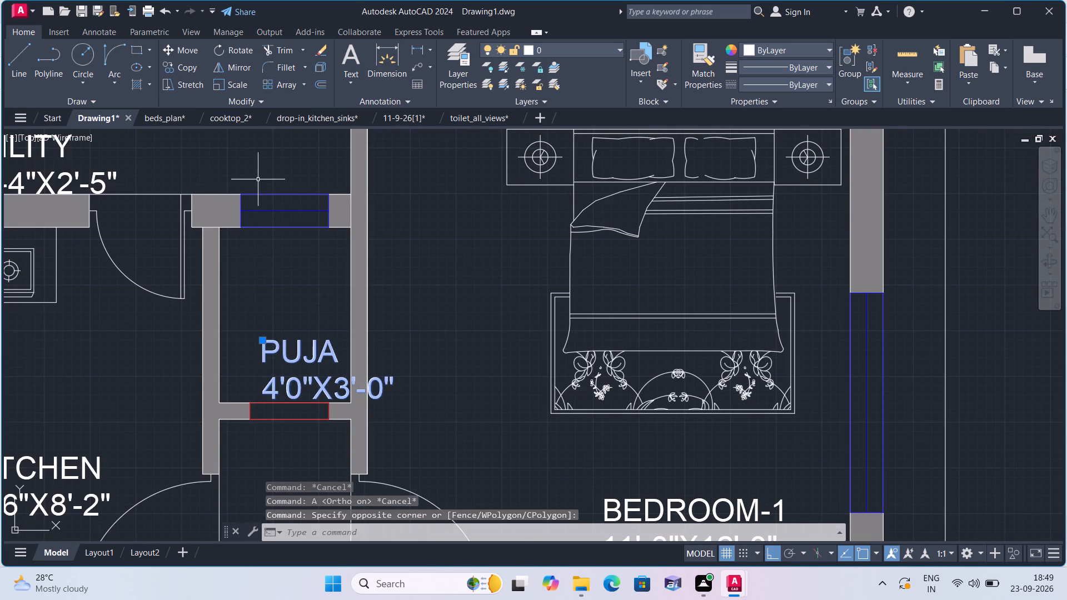
pyautogui.click(233, 52)
pyautogui.click(283, 343)
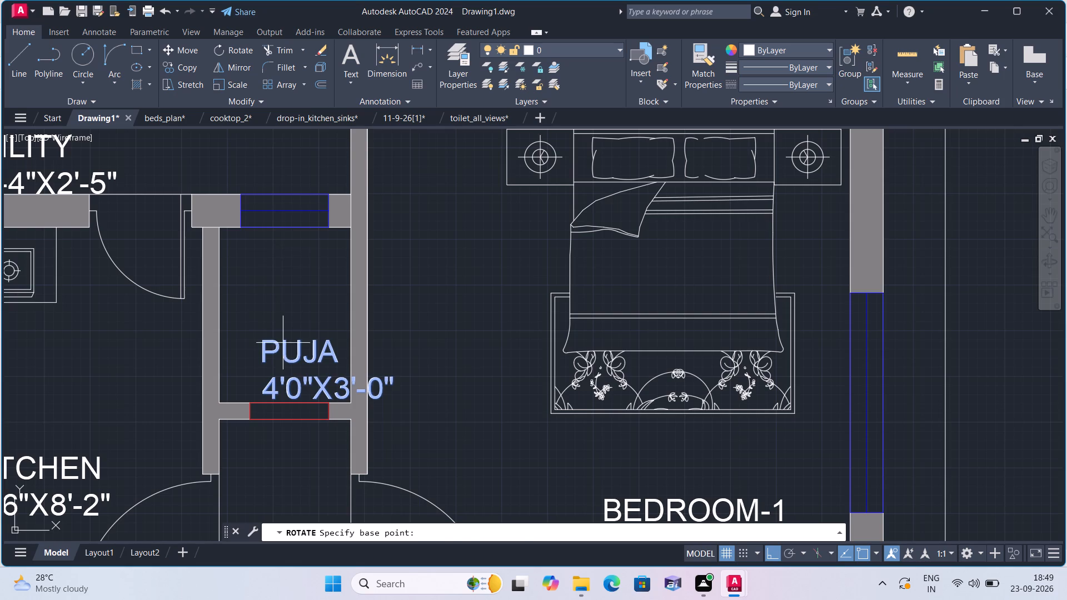
pyautogui.click(283, 279)
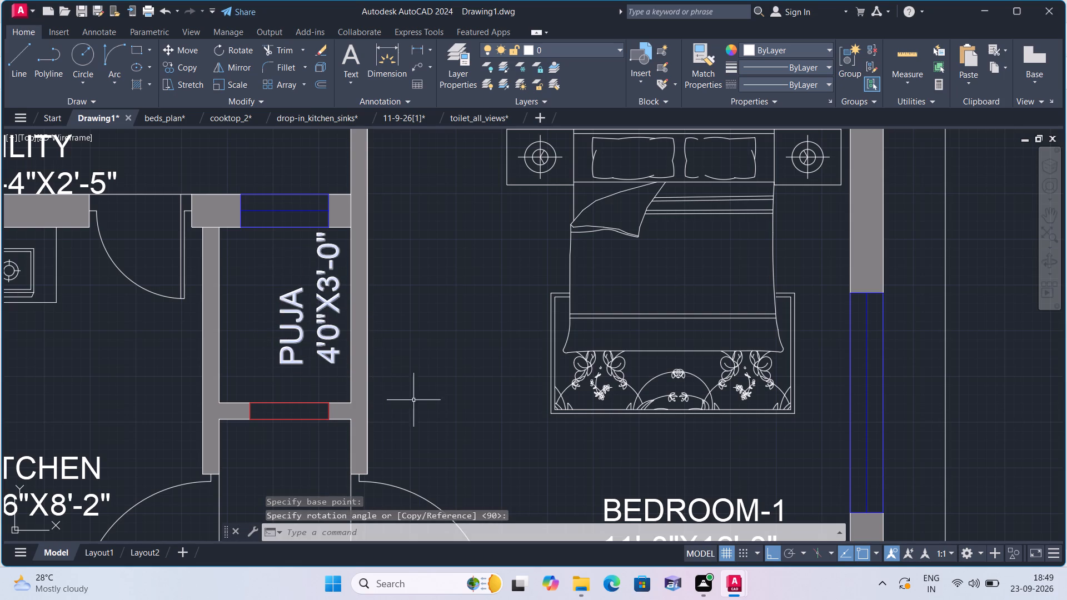
pyautogui.click(771, 551)
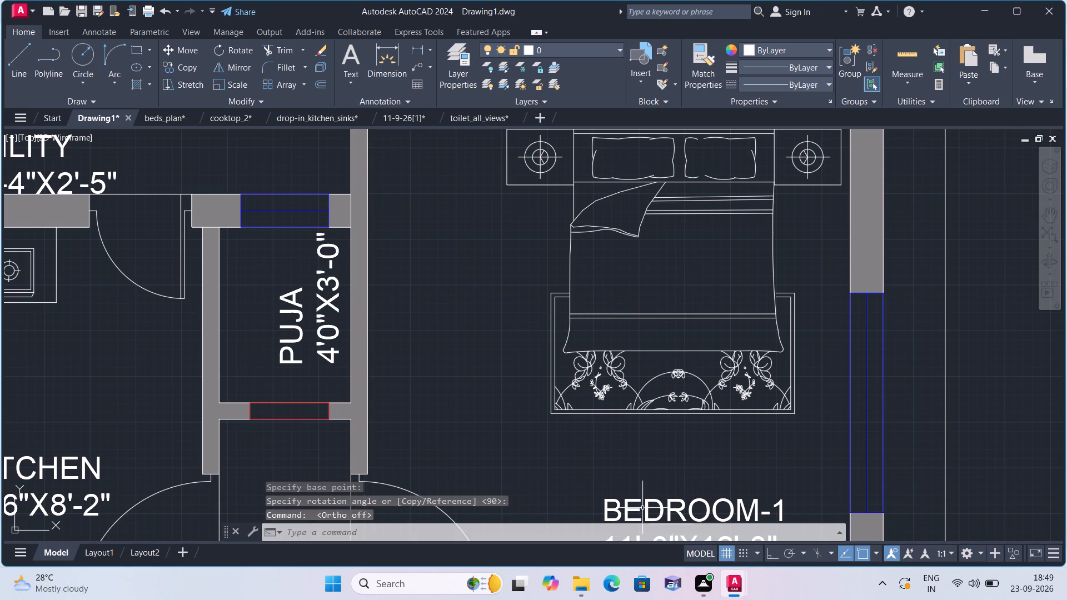
# Move the UTILITY 13'-4"X2'-5" label slightly up and right within the utility area, clear of the kitchen wall.
pyautogui.scroll(-2, 271, 368)
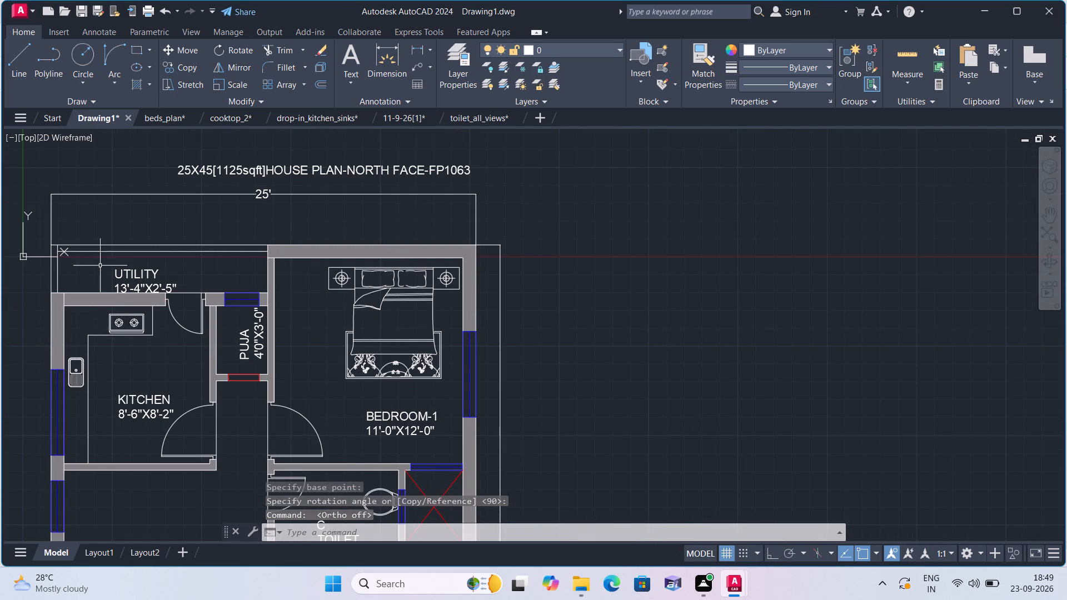
pyautogui.moveTo(139, 256); pyautogui.dragTo(198, 357, button='middle')
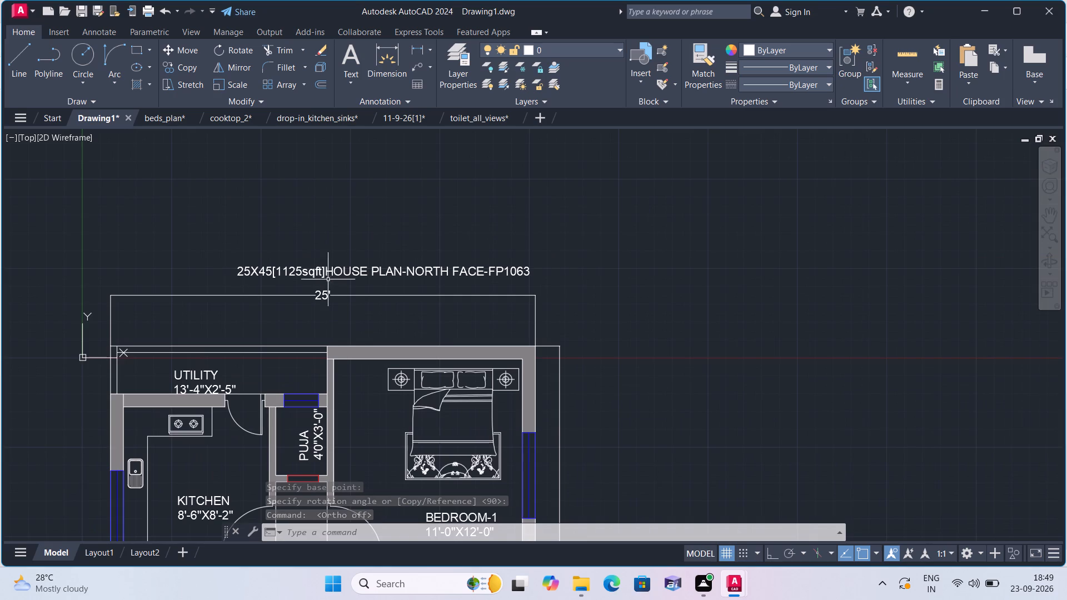
pyautogui.scroll(3, 292, 281)
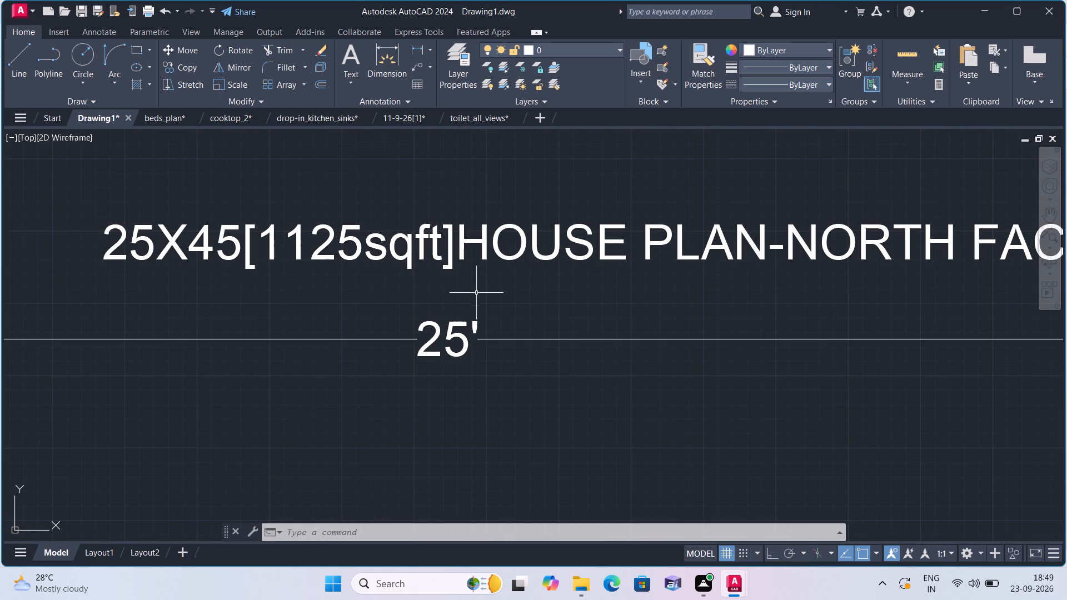
pyautogui.scroll(-1, 559, 293)
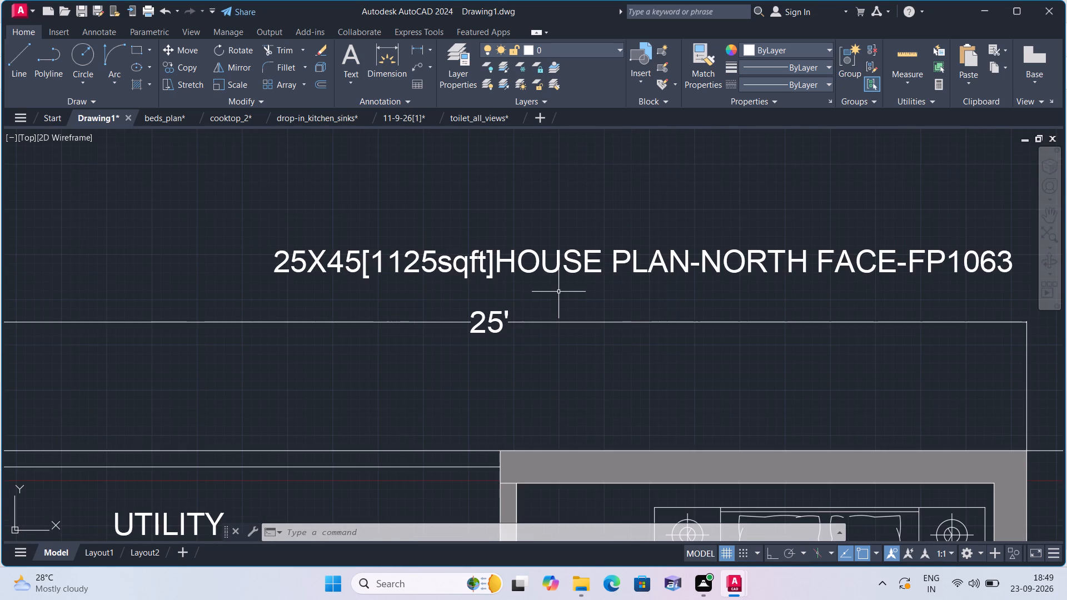
pyautogui.moveTo(557, 292); pyautogui.dragTo(458, 253, button='middle')
pyautogui.scroll(-1, 496, 280)
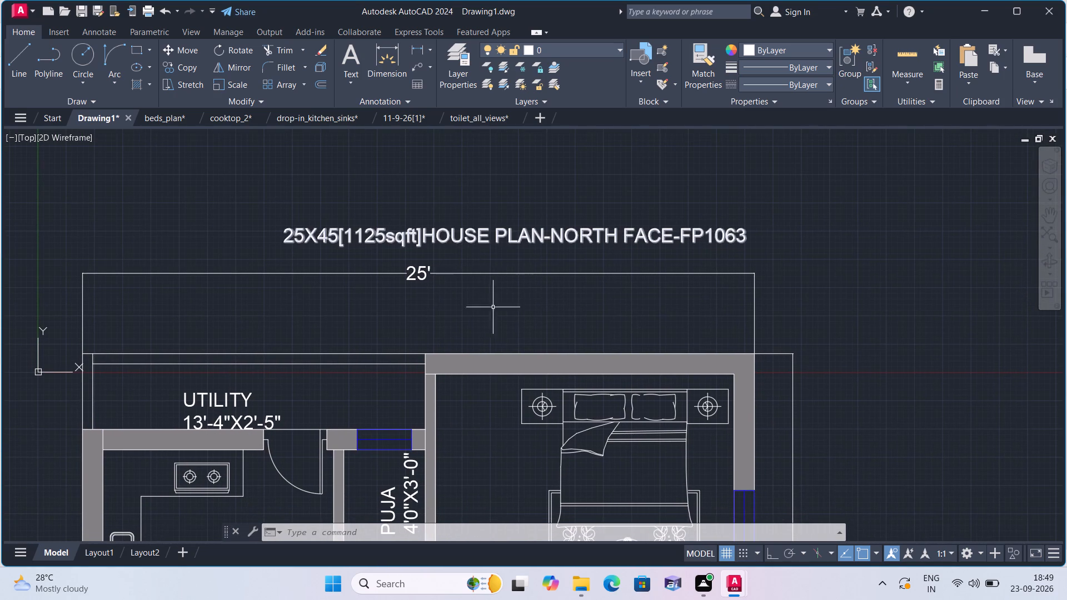
pyautogui.moveTo(480, 297); pyautogui.dragTo(488, 247, button='middle')
pyautogui.middleClick(490, 242)
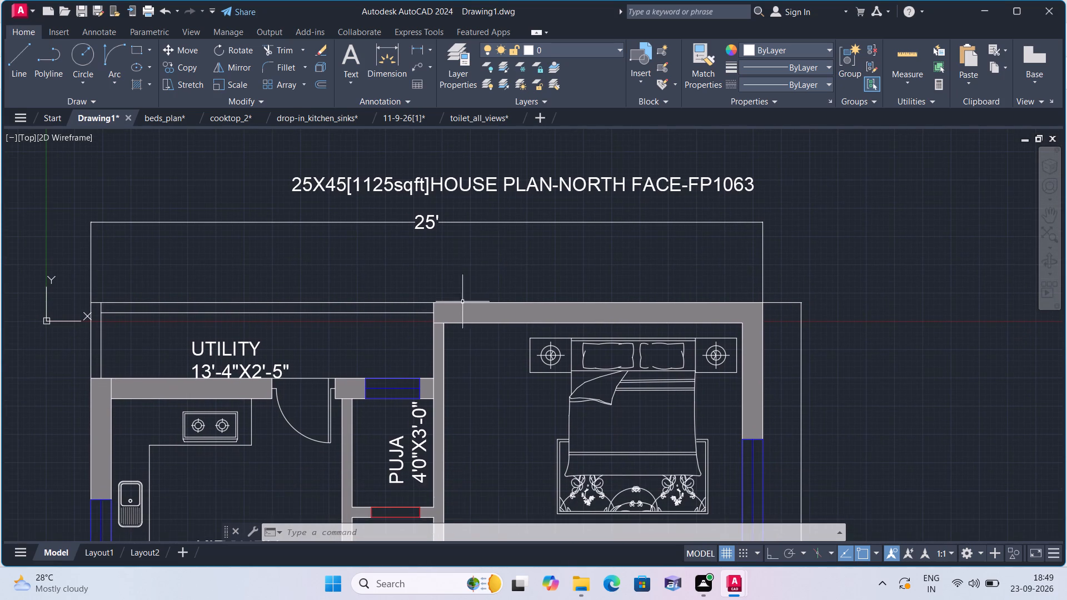
pyautogui.scroll(1, 221, 358)
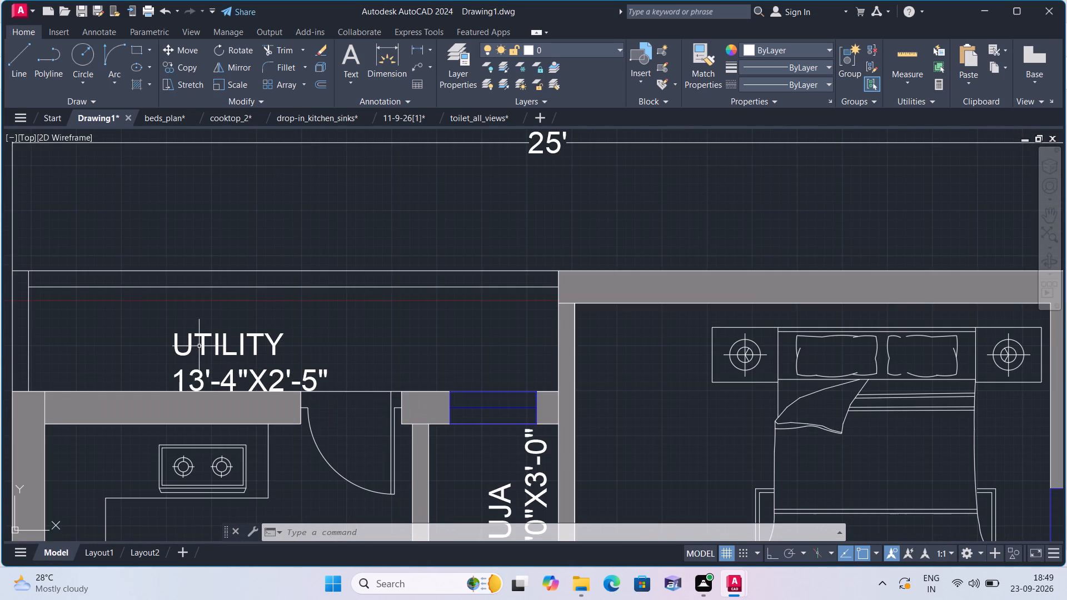
pyautogui.click(199, 346)
pyautogui.click(199, 346)
pyautogui.click(199, 346)
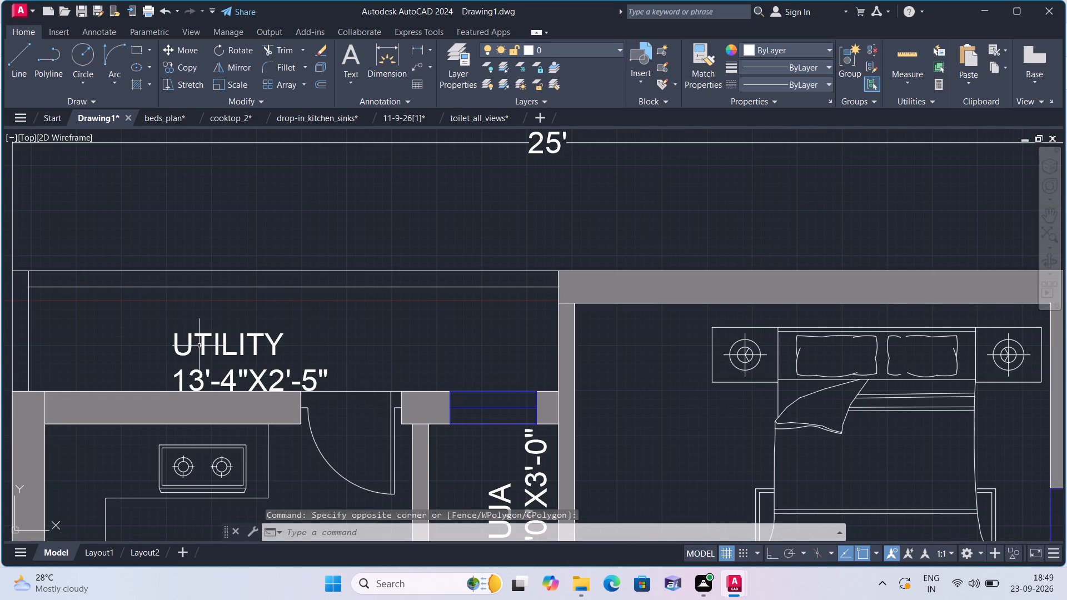
pyautogui.click(190, 336)
pyautogui.click(176, 333)
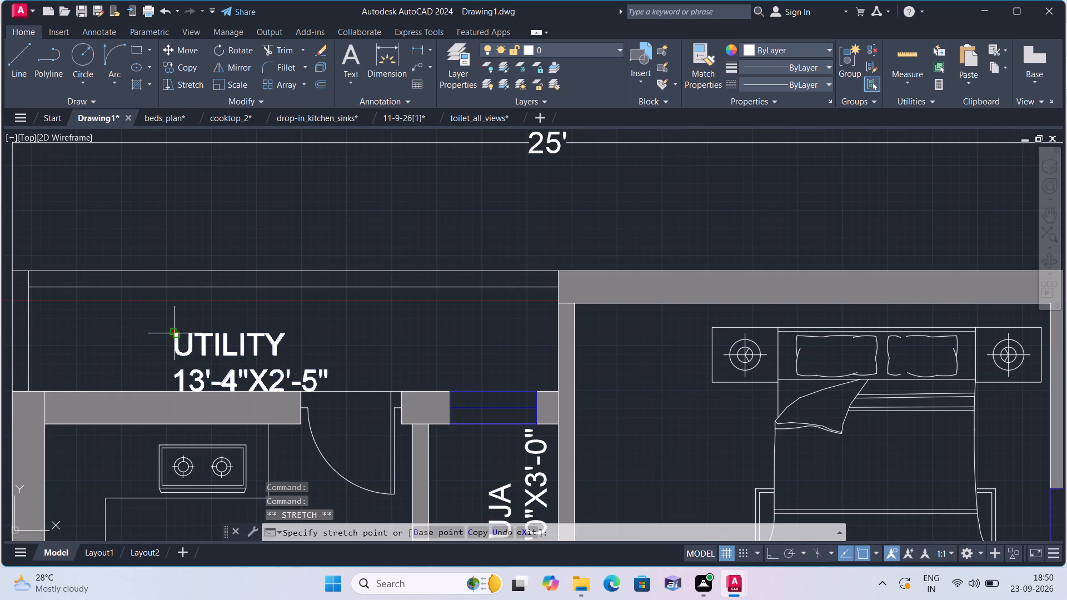
pyautogui.click(205, 309)
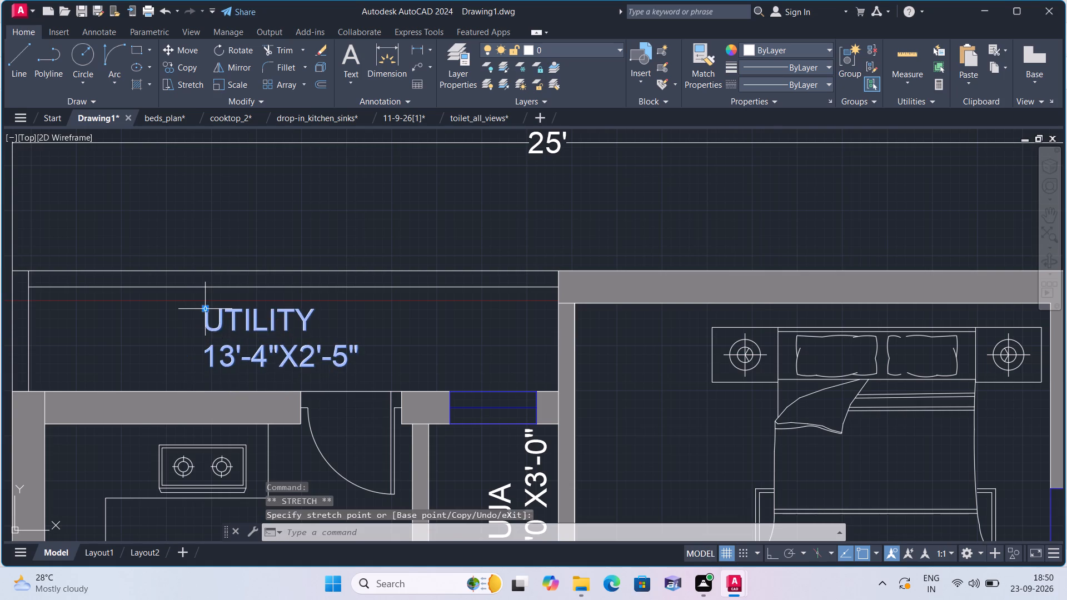
# Move the C TOILET 7'-3"X4'-8" label up so it fits inside the common toilet between the two bedrooms.
pyautogui.scroll(-1, 208, 308)
pyautogui.moveTo(261, 355); pyautogui.dragTo(249, 291, button='middle')
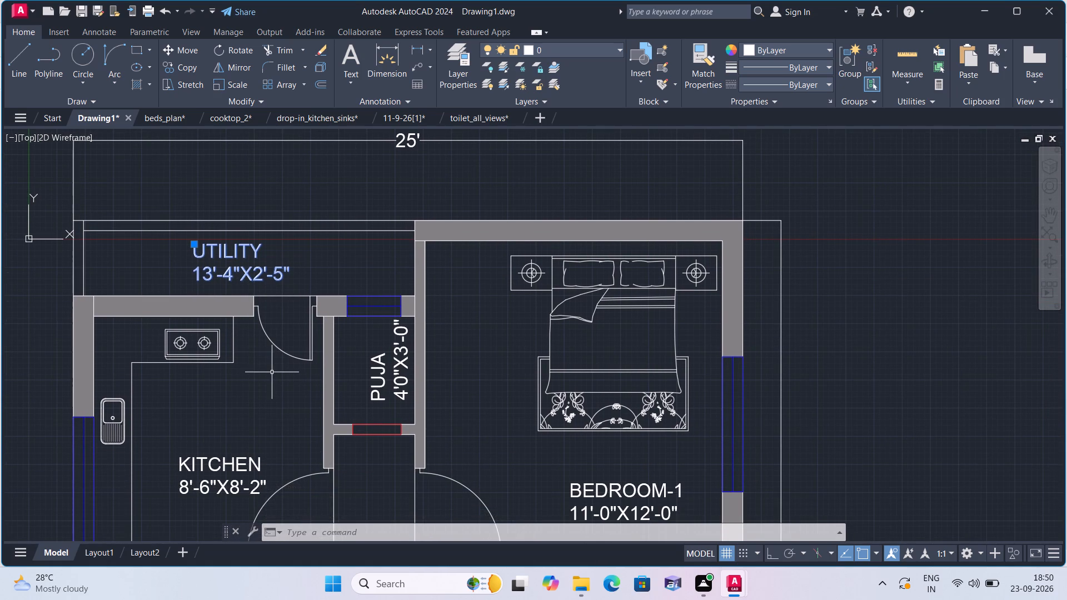
pyautogui.moveTo(267, 368); pyautogui.dragTo(272, 302, button='middle')
pyautogui.scroll(-1, 267, 367)
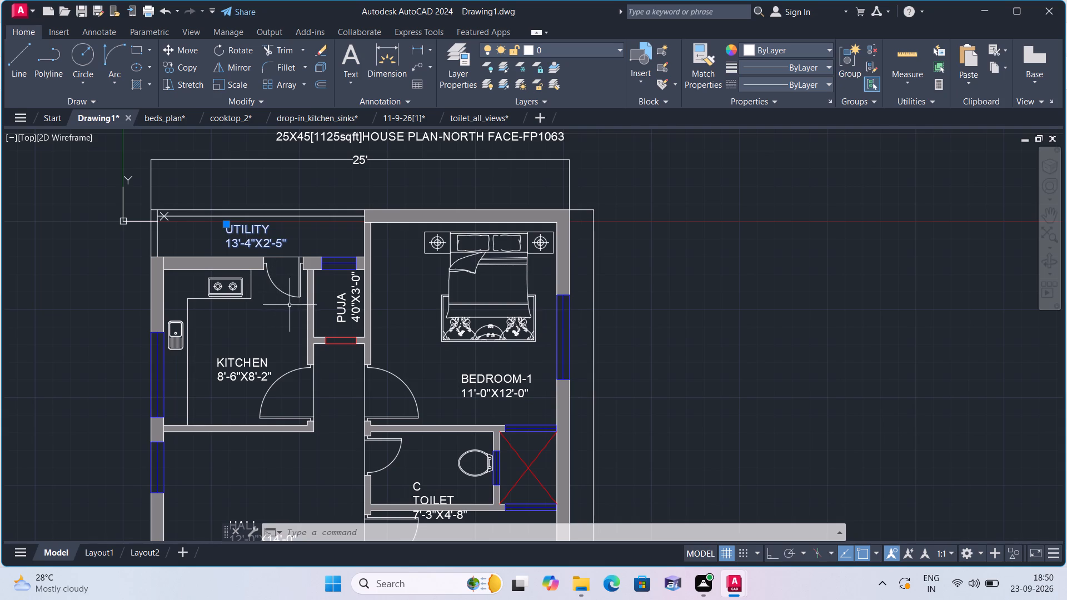
pyautogui.moveTo(441, 402); pyautogui.dragTo(409, 292, button='middle')
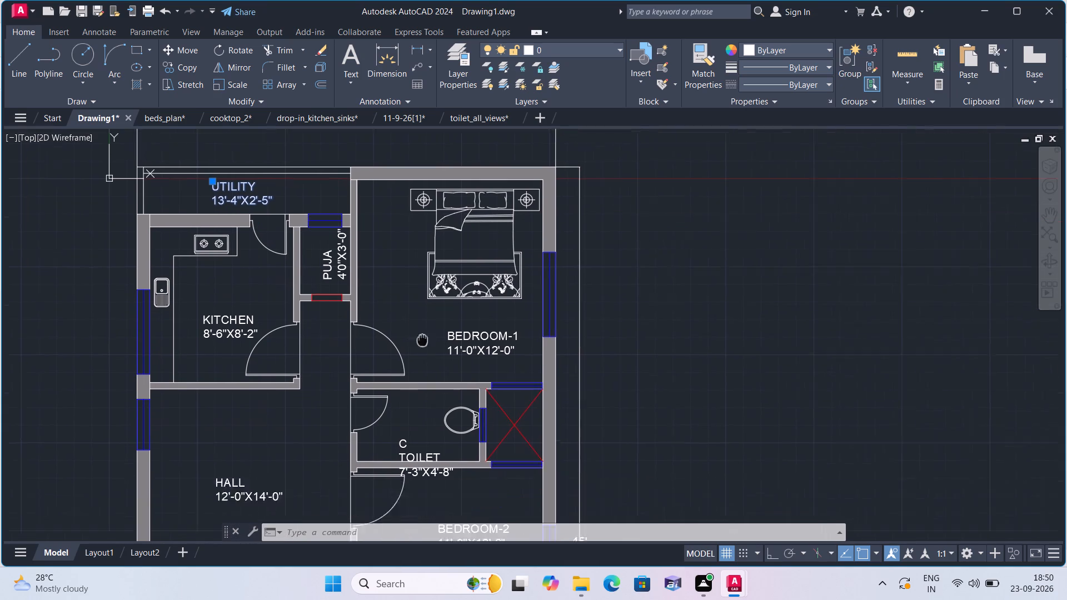
pyautogui.moveTo(409, 292); pyautogui.dragTo(406, 284, button='middle')
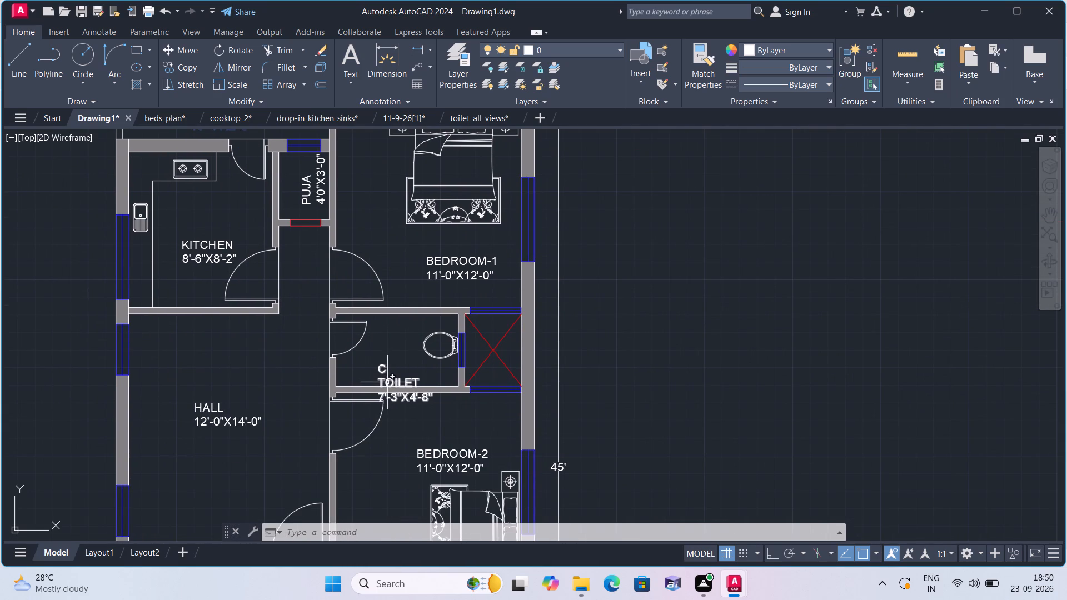
pyautogui.click(388, 382)
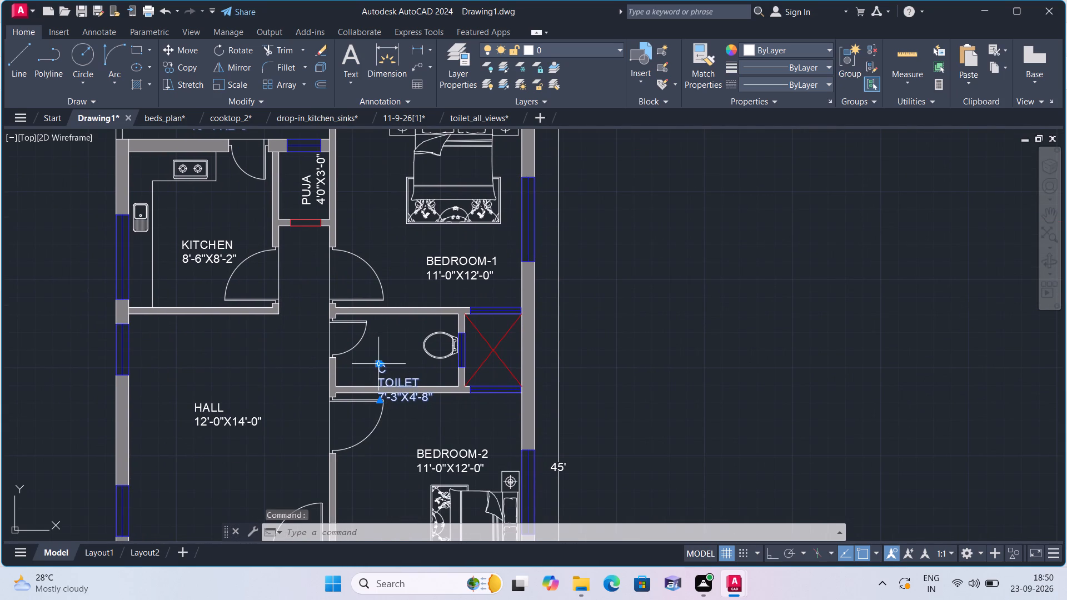
pyautogui.click(379, 364)
pyautogui.click(373, 341)
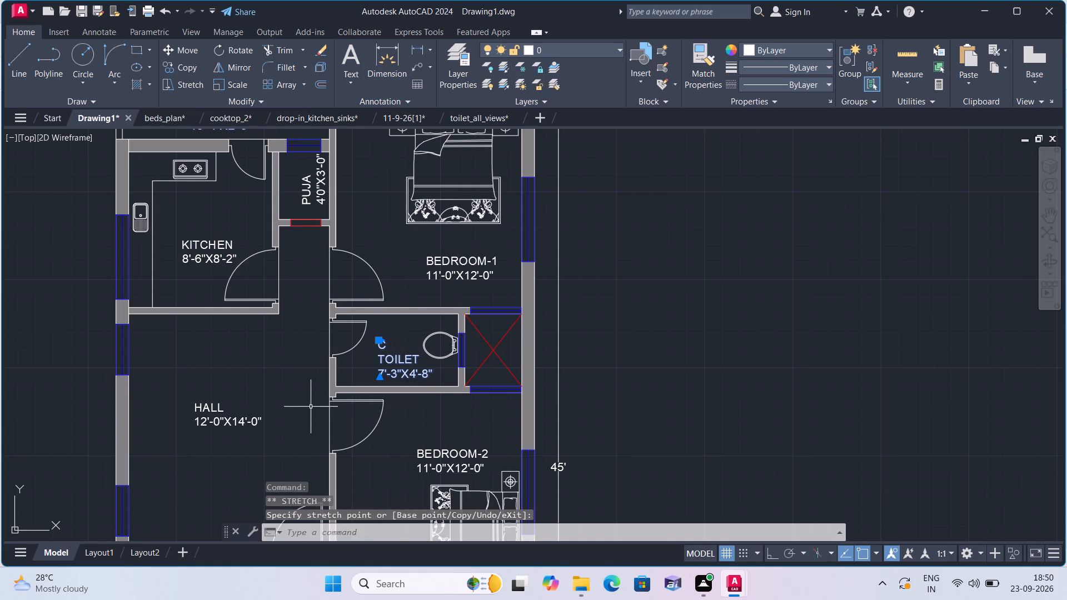
# Move the ENTRY label left onto the entrance landing, clear of the BEDROOM-2 wall.
pyautogui.moveTo(282, 431); pyautogui.dragTo(278, 393, button='middle')
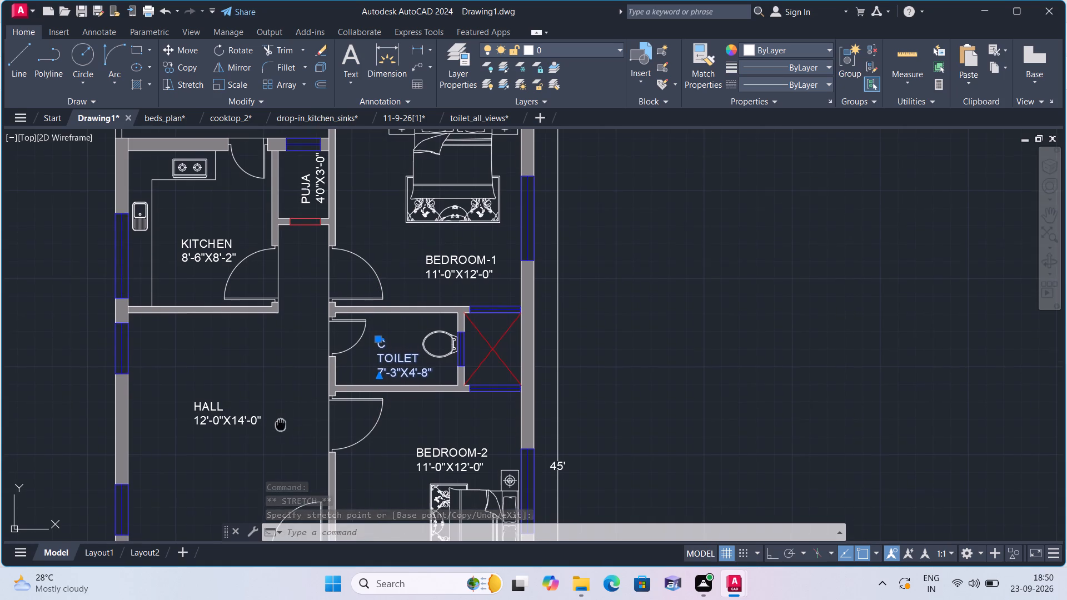
pyautogui.moveTo(278, 393); pyautogui.dragTo(269, 337, button='middle')
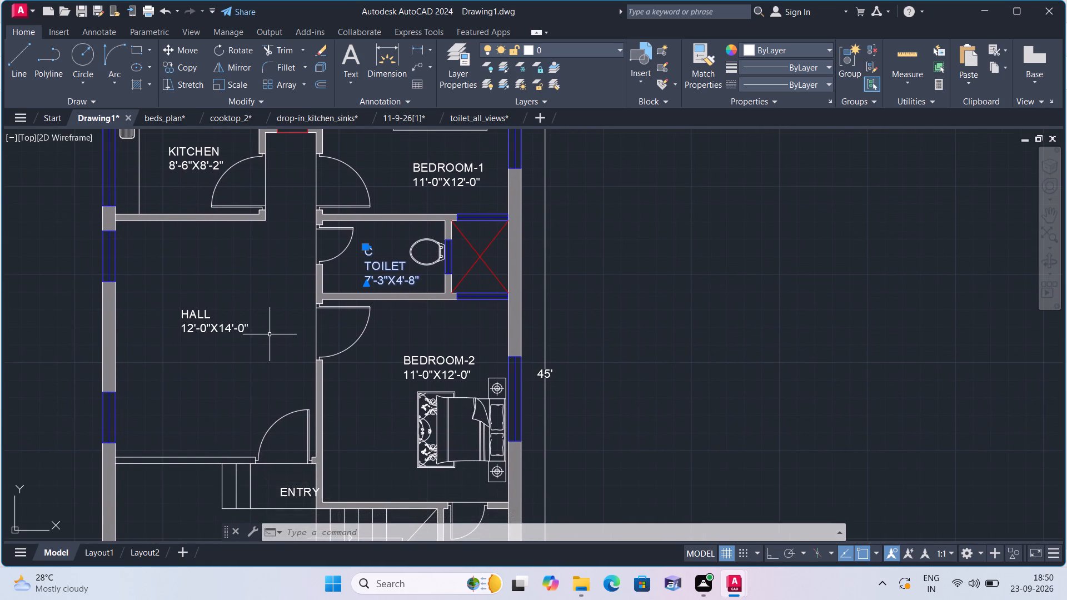
pyautogui.moveTo(295, 392); pyautogui.dragTo(288, 282, button='middle')
pyautogui.scroll(-1, 287, 301)
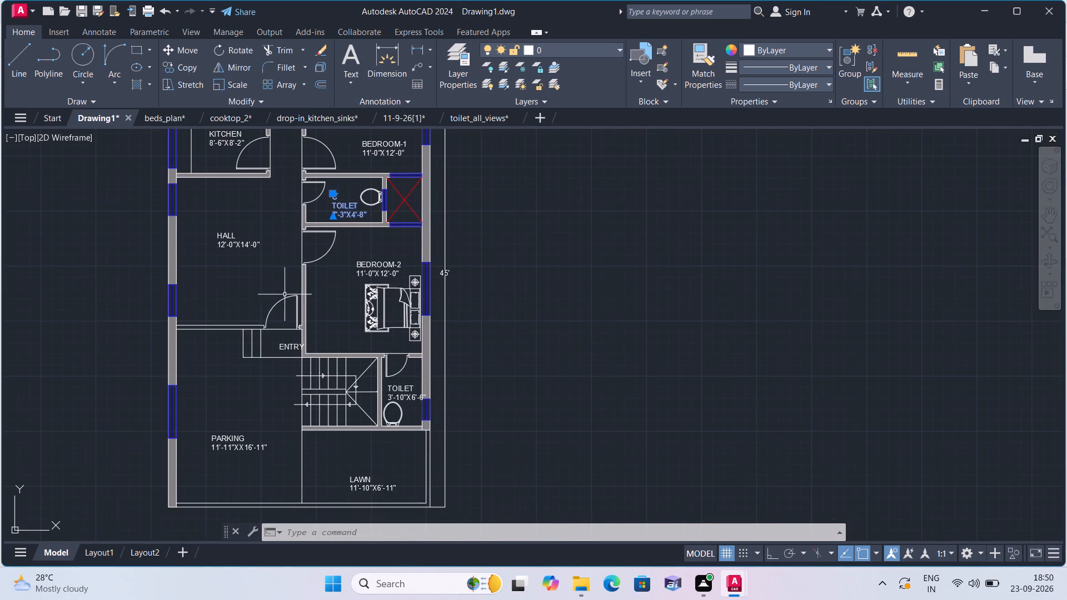
pyautogui.scroll(2, 262, 346)
pyautogui.click(311, 349)
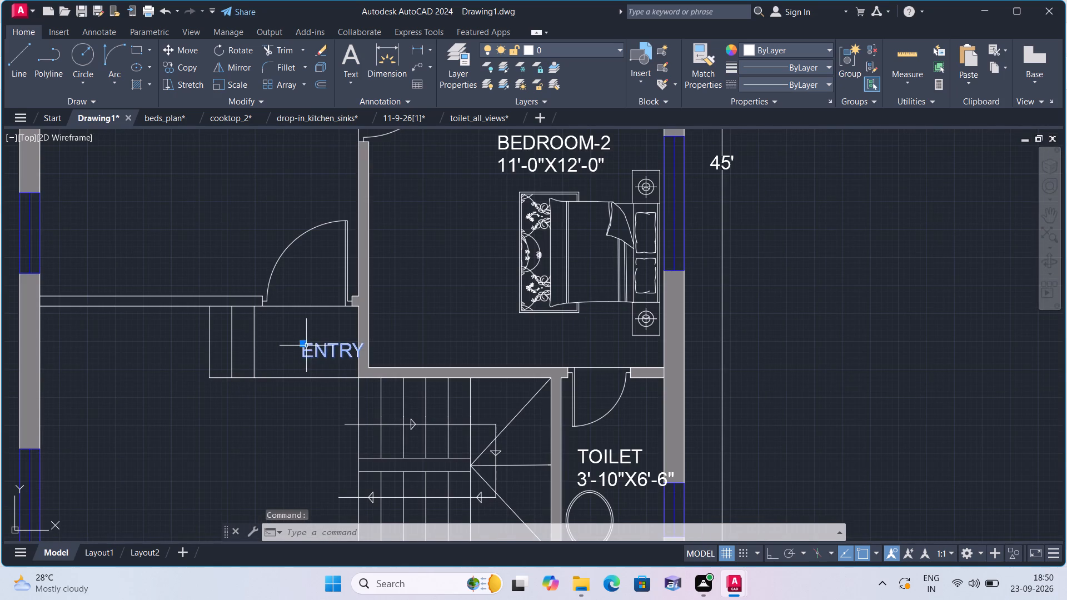
pyautogui.click(304, 345)
pyautogui.click(267, 338)
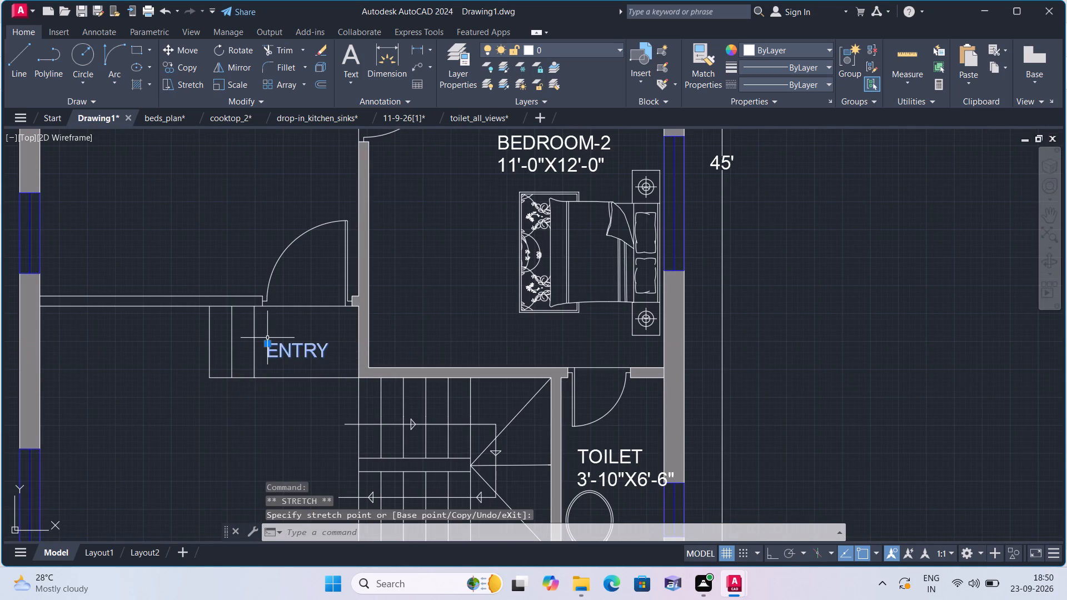
# Move the TOILET 3'-10"X6'-6" label left so it fits between the walls of the toilet beside the staircase.
pyautogui.scroll(-2, 267, 337)
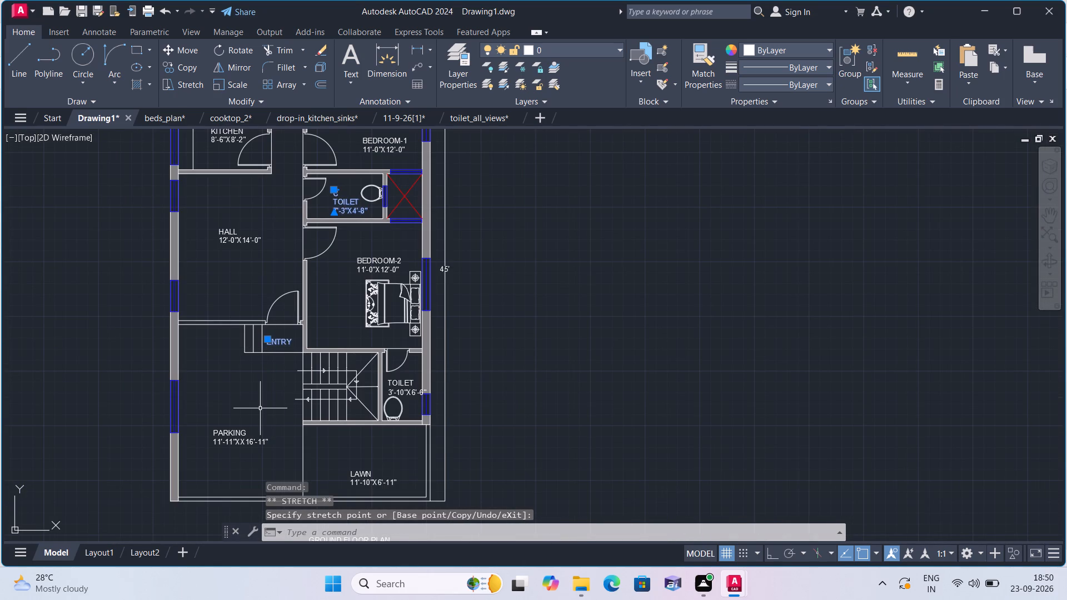
pyautogui.moveTo(259, 407); pyautogui.dragTo(257, 353, button='middle')
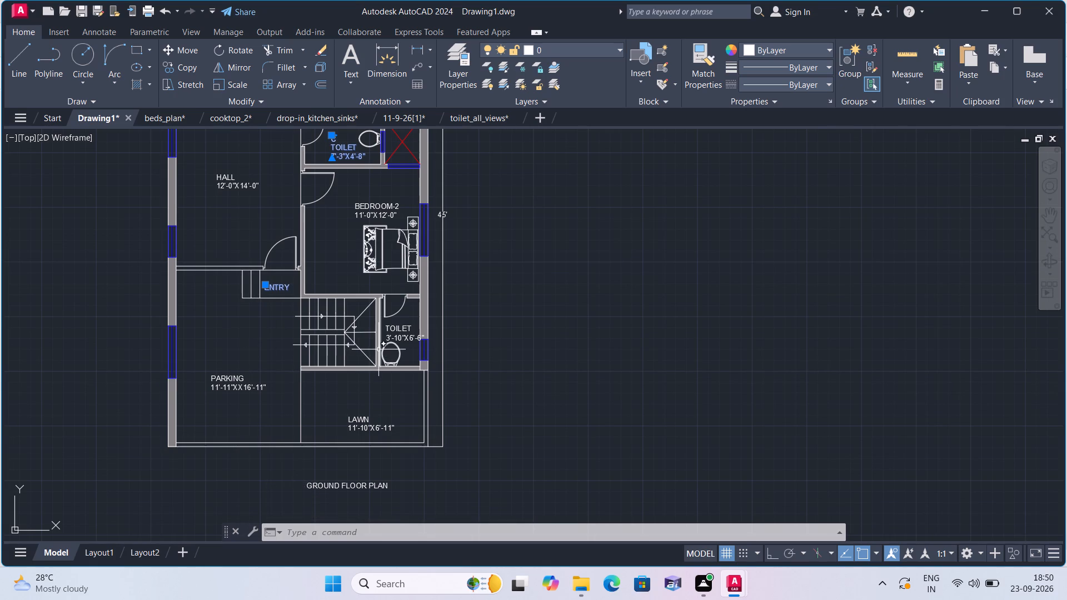
pyautogui.scroll(2, 378, 349)
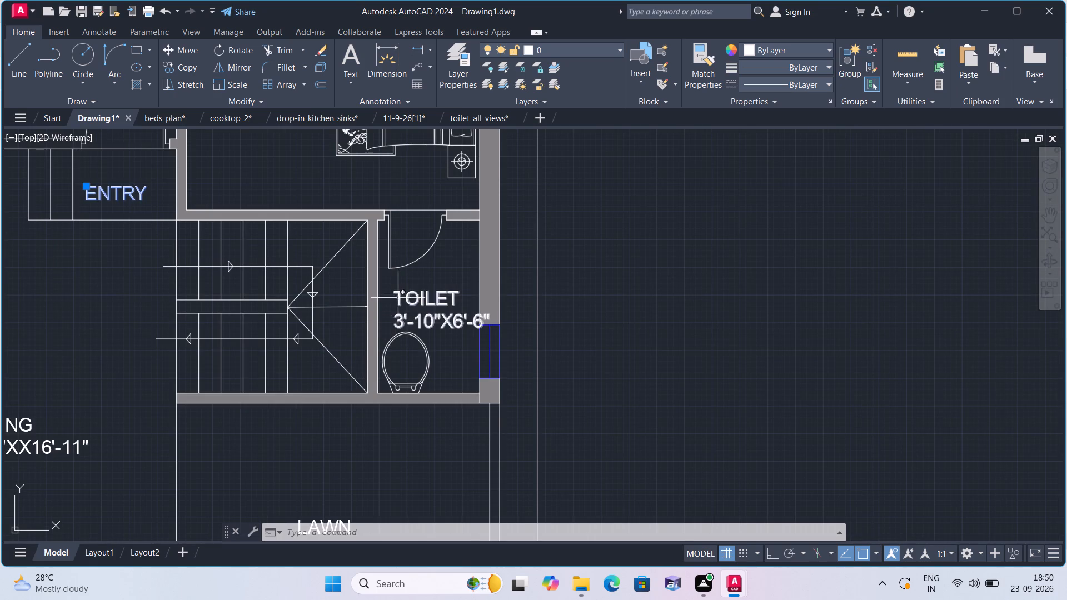
pyautogui.click(399, 296)
pyautogui.click(395, 292)
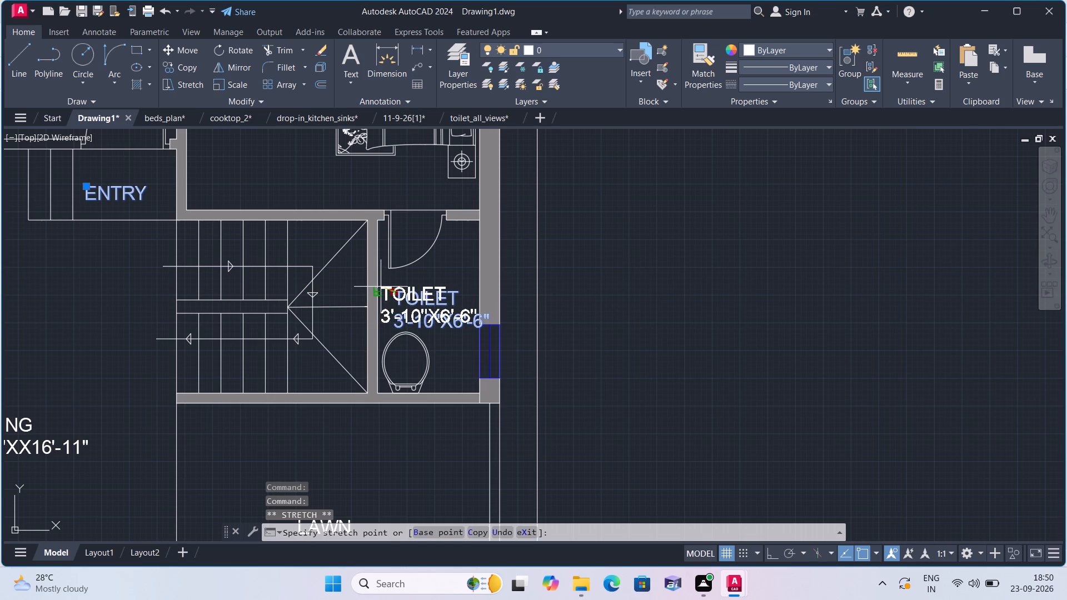
pyautogui.click(381, 287)
# Move the GROUND FLOOR PLAN title up and left, closer to the plan's bottom edge and centred beneath it.
pyautogui.scroll(-1, 349, 316)
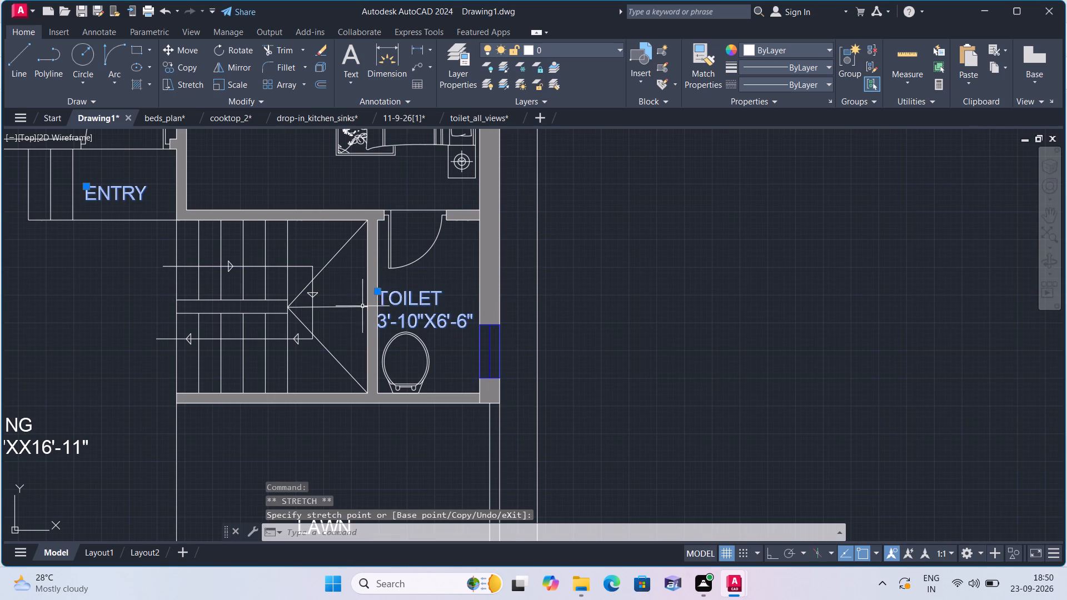
pyautogui.scroll(-2, 345, 323)
pyautogui.scroll(3, 325, 407)
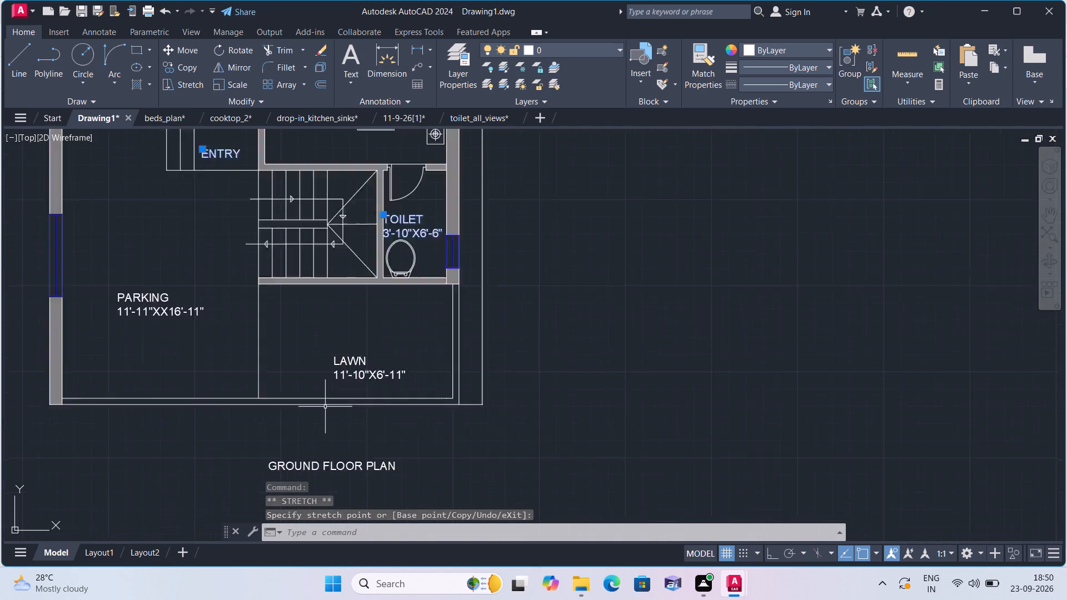
pyautogui.moveTo(328, 438); pyautogui.dragTo(354, 361, button='middle')
pyautogui.scroll(-1, 327, 437)
pyautogui.click(343, 397)
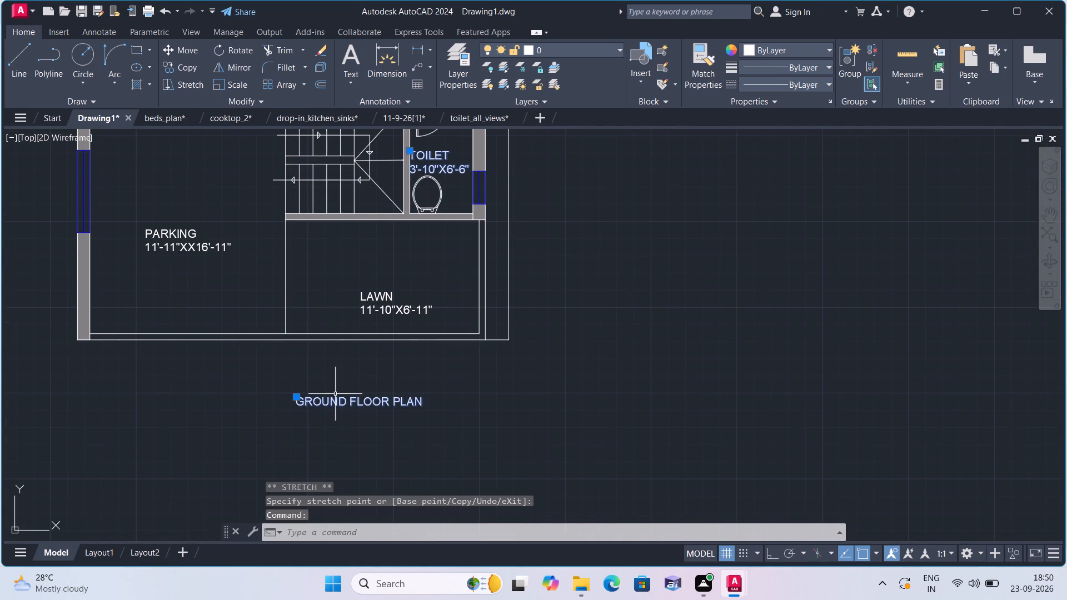
pyautogui.click(297, 396)
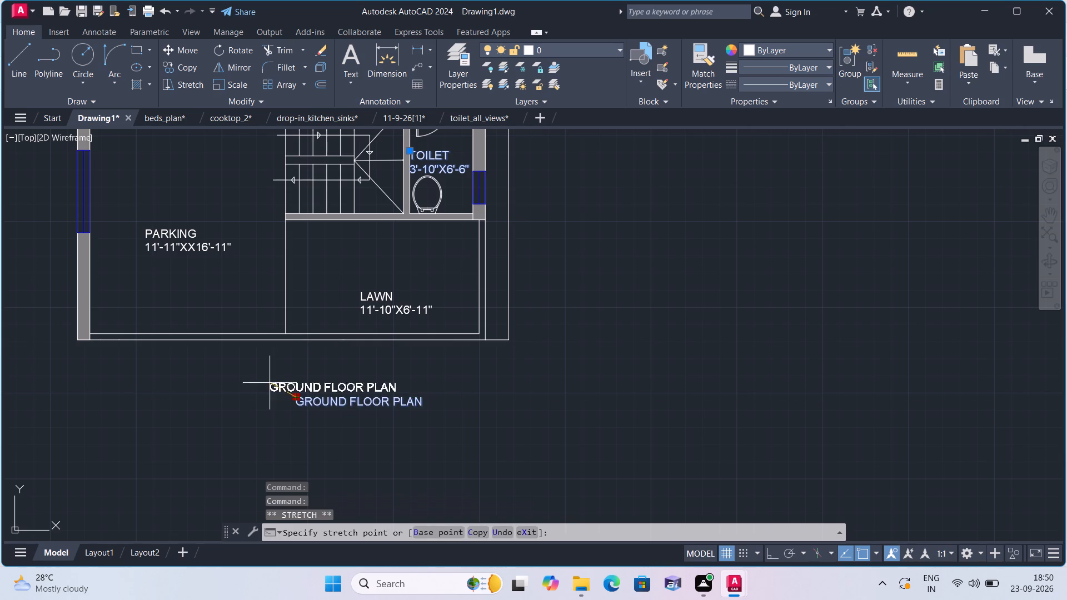
pyautogui.click(253, 373)
# Move the 25X45[1125sqft]HOUSE PLAN-NORTH FACE-FP1063 title left so it is centred above the 25' overall dimension.
pyautogui.scroll(-1, 260, 325)
pyautogui.moveTo(253, 270); pyautogui.dragTo(341, 474, button='middle')
pyautogui.scroll(-1, 253, 271)
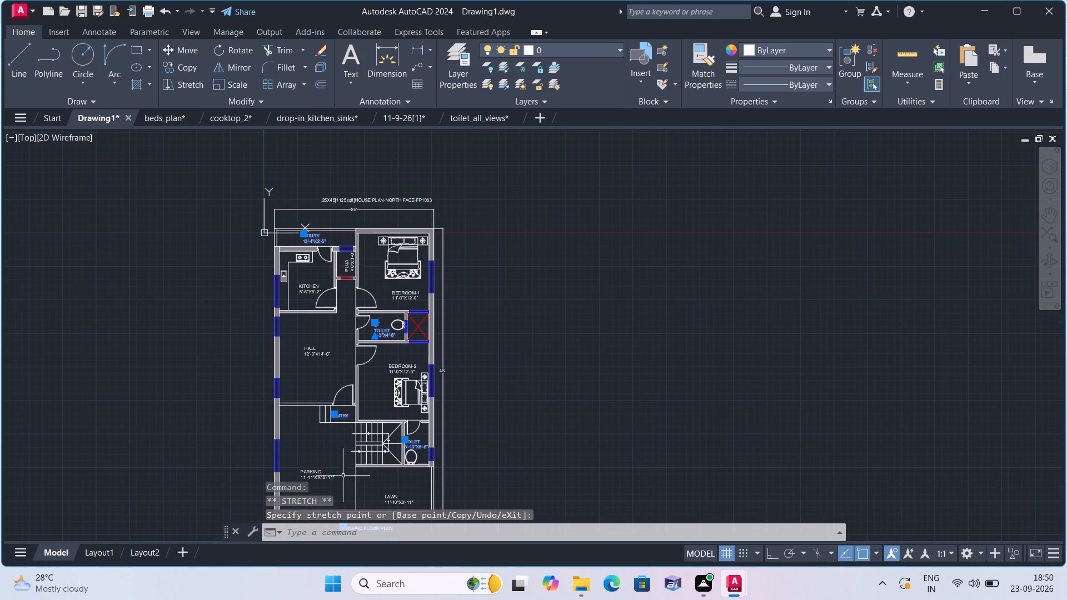
pyautogui.moveTo(326, 214); pyautogui.dragTo(330, 323, button='middle')
pyautogui.scroll(2, 324, 303)
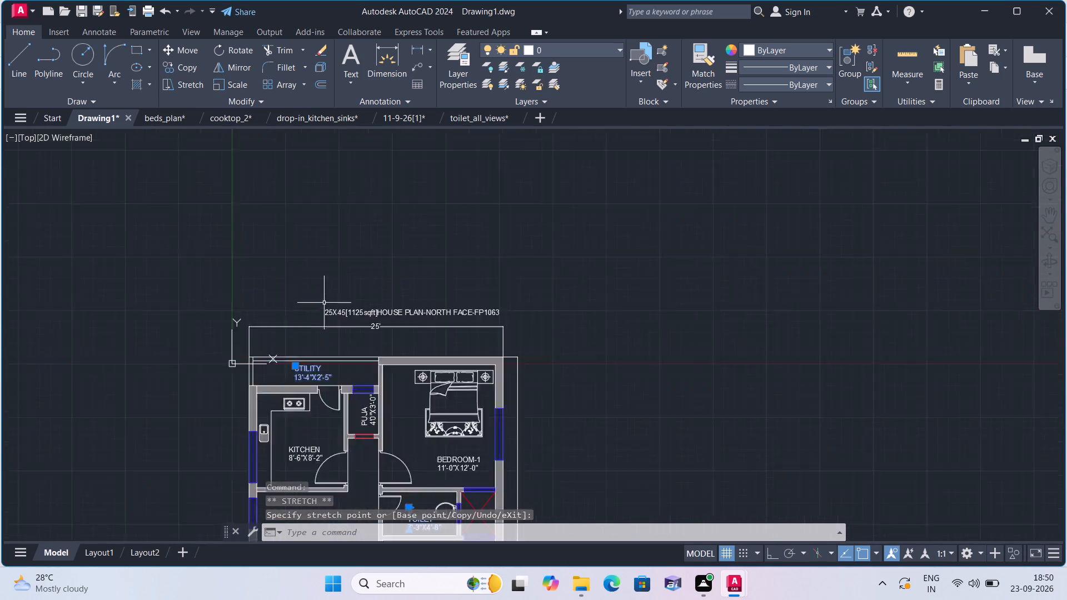
pyautogui.scroll(1, 324, 303)
pyautogui.click(350, 323)
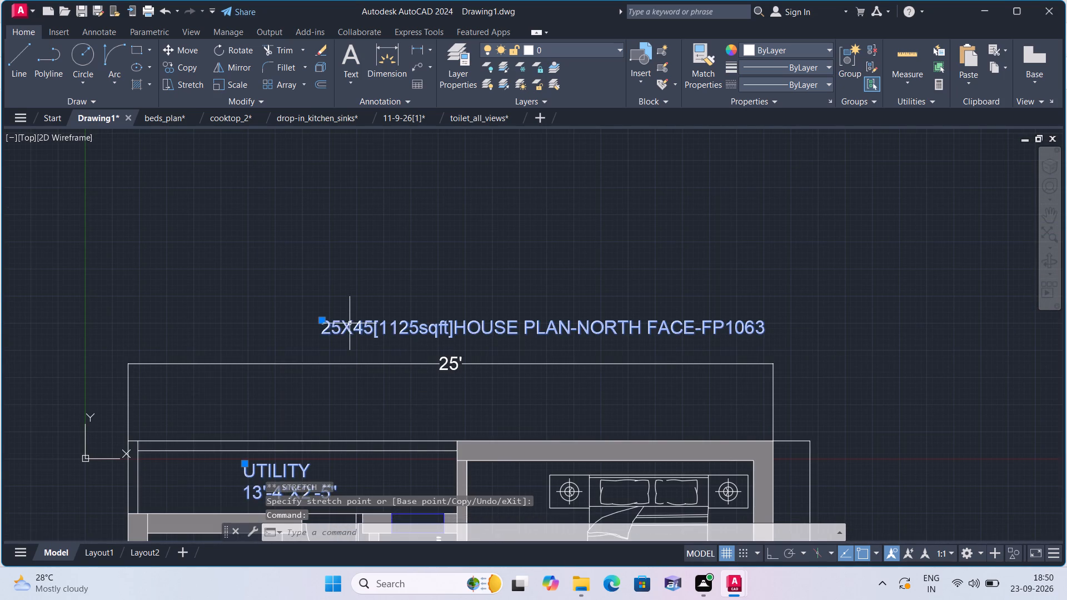
pyautogui.click(323, 320)
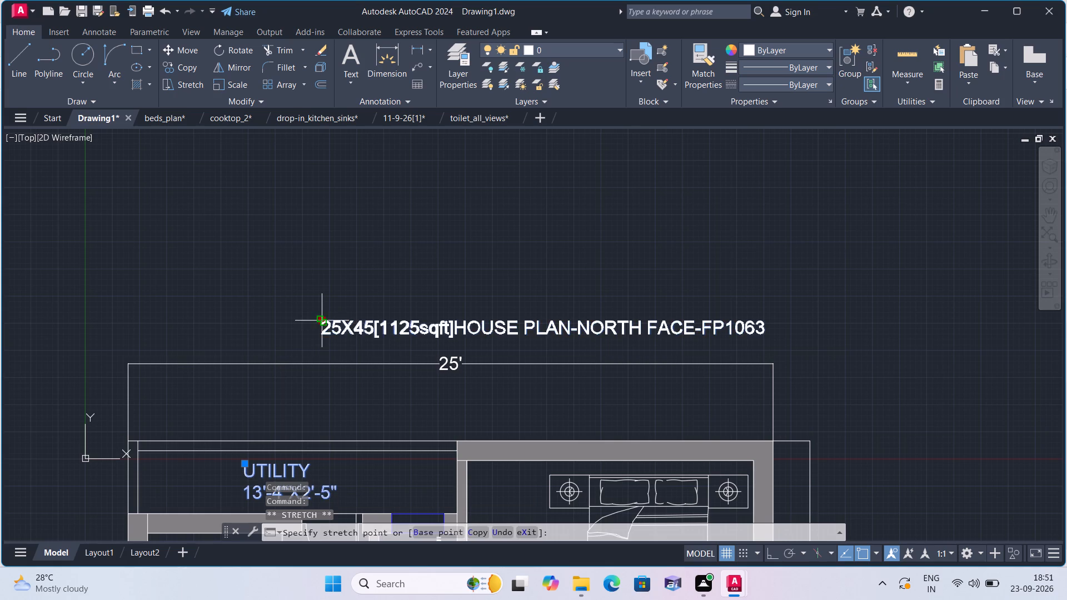
pyautogui.click(268, 328)
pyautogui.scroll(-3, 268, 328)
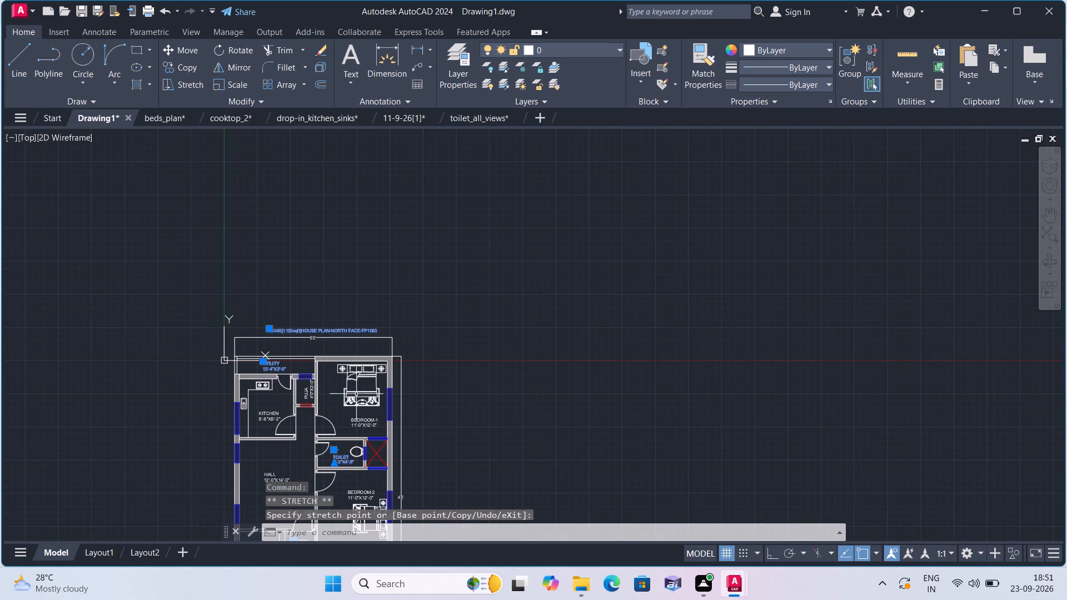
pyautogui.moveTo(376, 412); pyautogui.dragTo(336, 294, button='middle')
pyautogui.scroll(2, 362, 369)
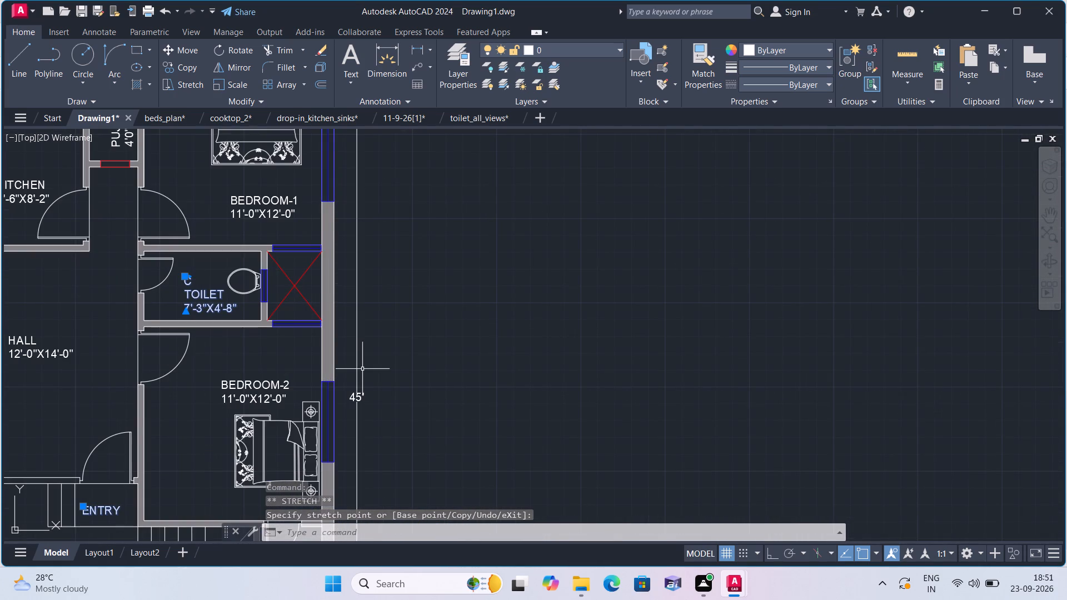
# Edit the 7'-3"X4'-8" toilet label so the stray C joins the room name on one line as CTOILET.
pyautogui.scroll(-1, 191, 308)
pyautogui.moveTo(157, 288); pyautogui.dragTo(235, 357, button='middle')
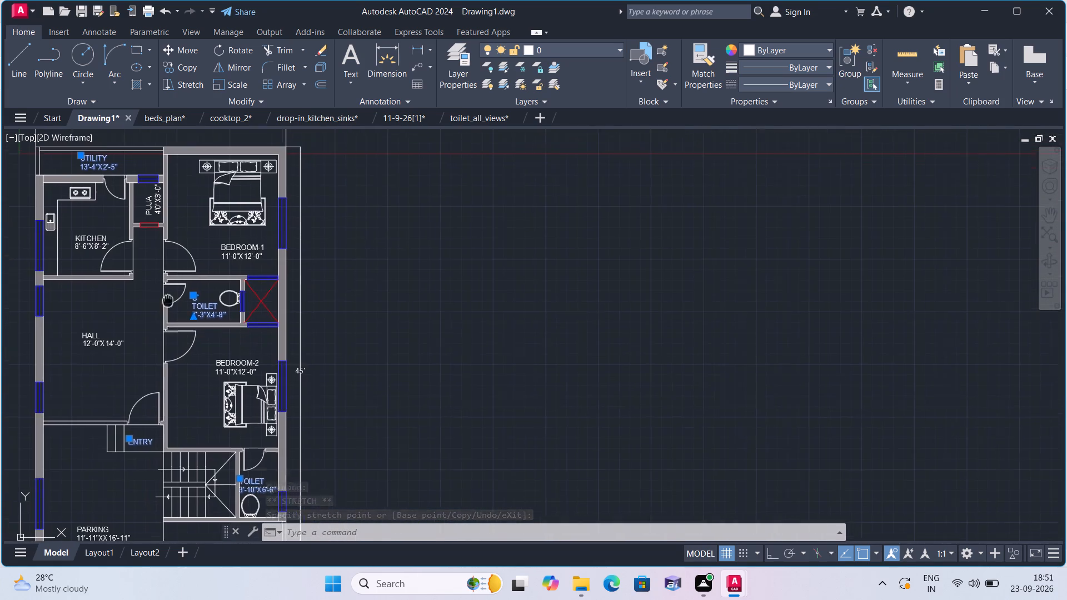
pyautogui.moveTo(235, 357); pyautogui.dragTo(236, 357, button='middle')
pyautogui.press('Escape')
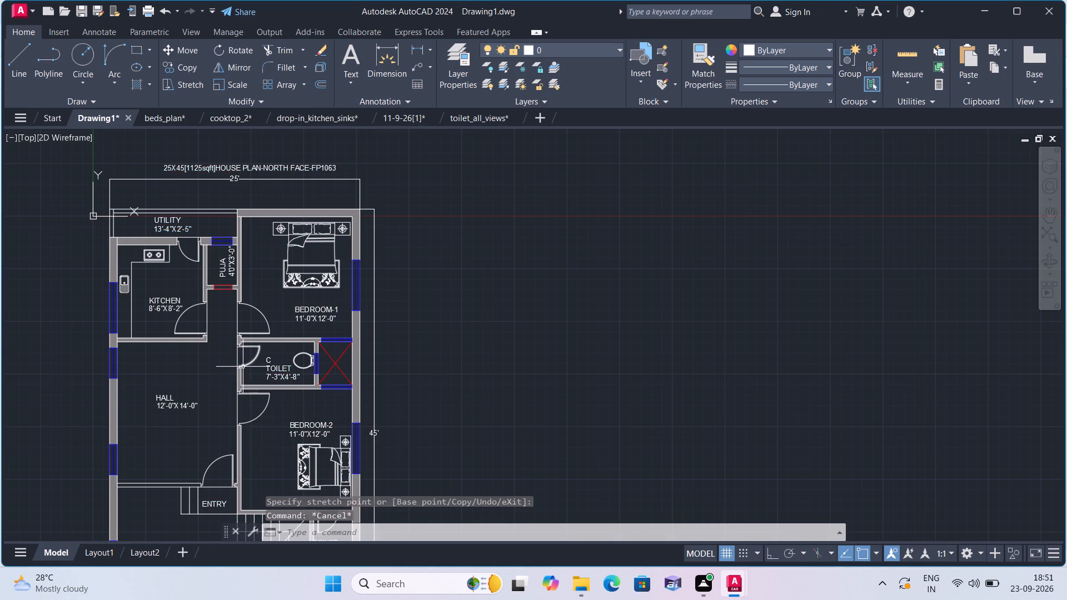
pyautogui.scroll(2, 245, 372)
pyautogui.click(319, 354)
pyautogui.click(317, 366)
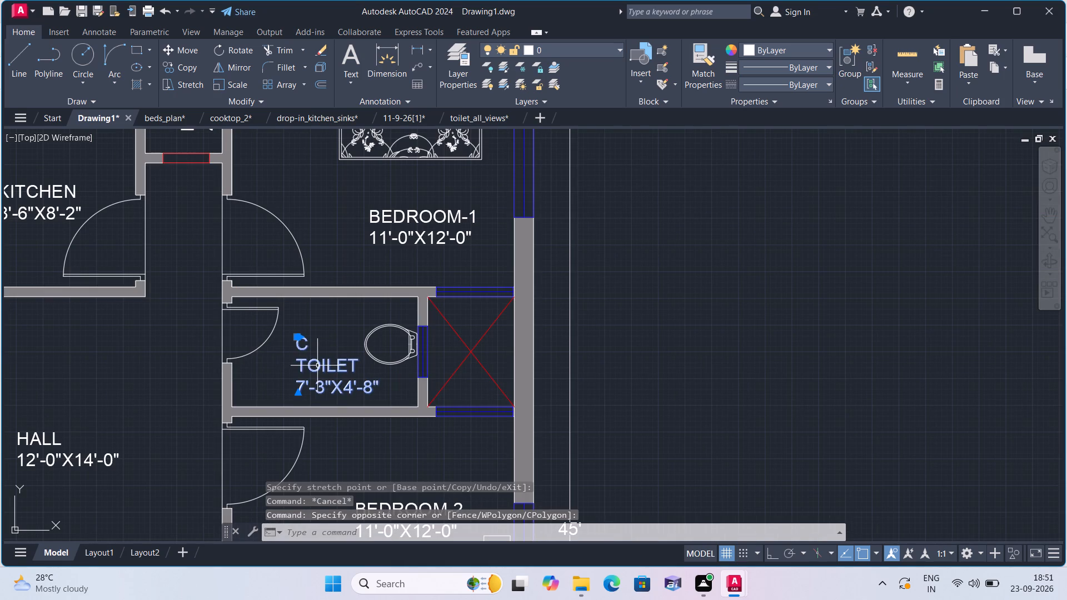
pyautogui.rightClick(335, 308)
pyautogui.click(373, 246)
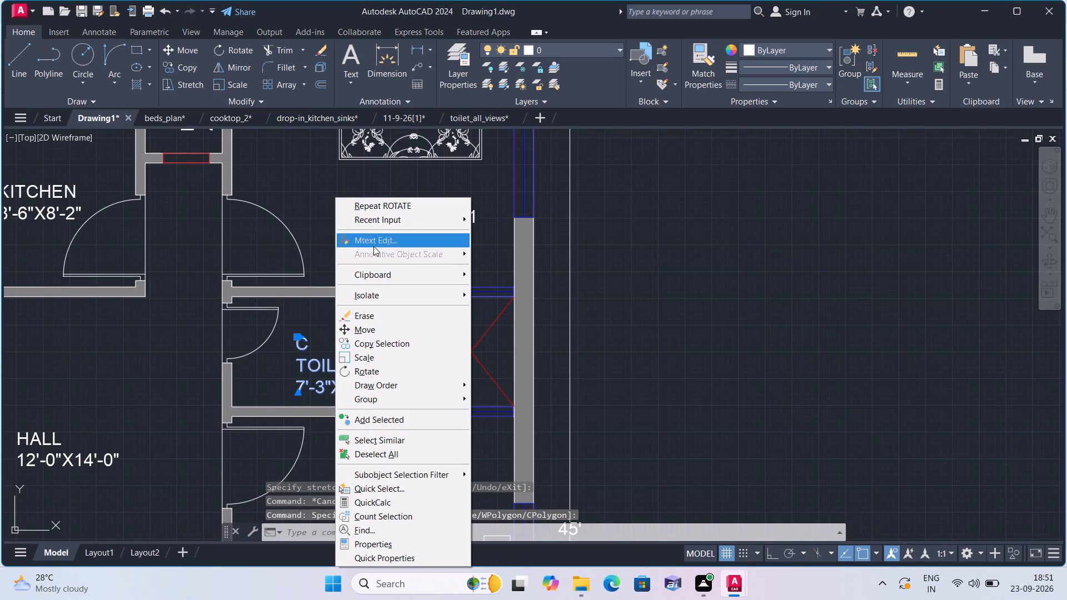
pyautogui.scroll(2, 319, 342)
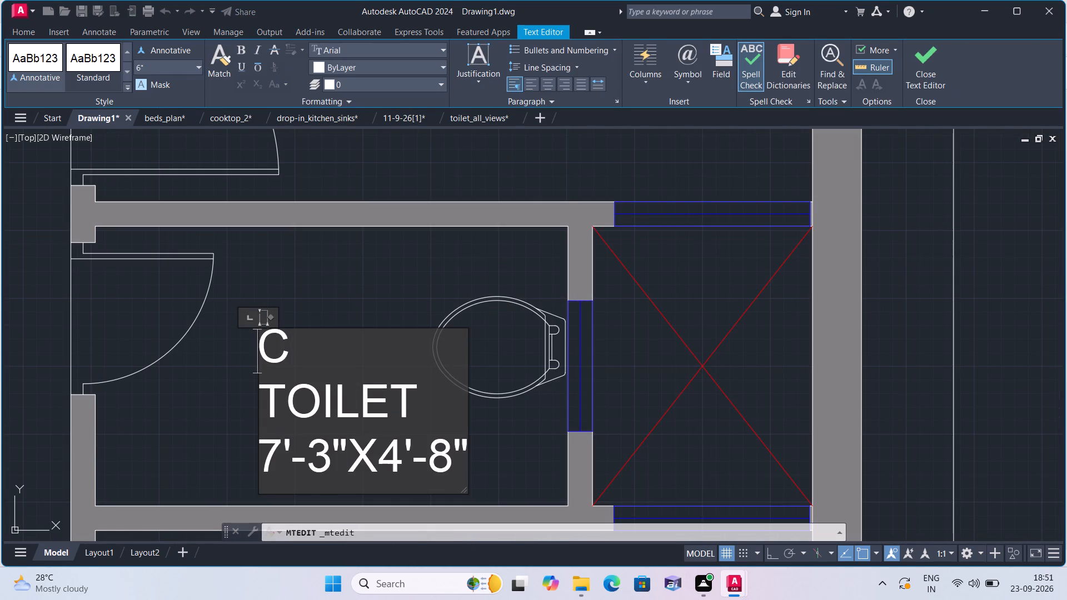
pyautogui.click(268, 397)
pyautogui.press('BackSpace')
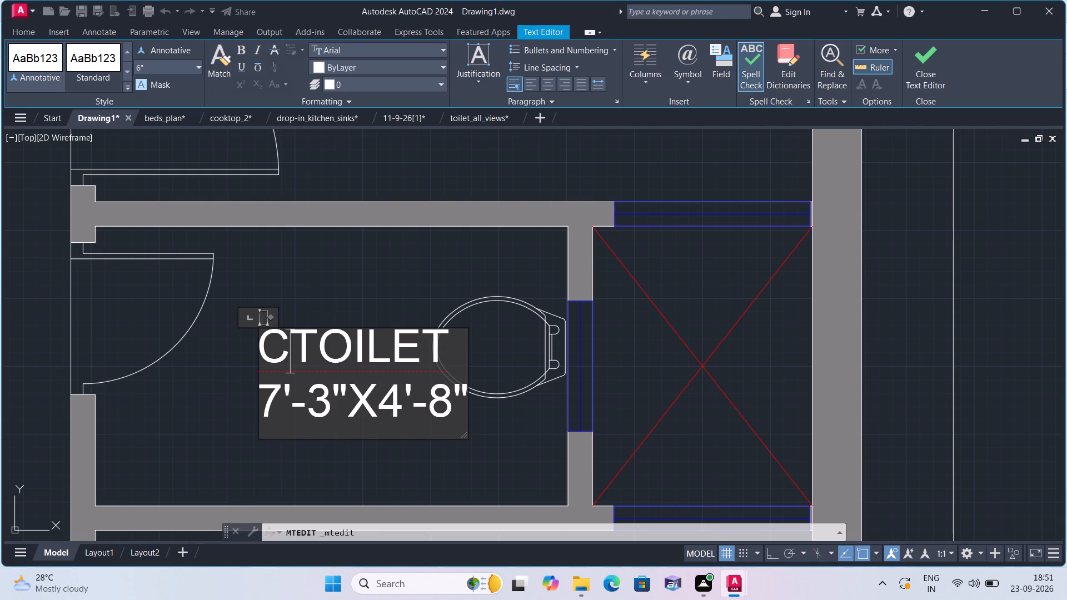
pyautogui.press('space')
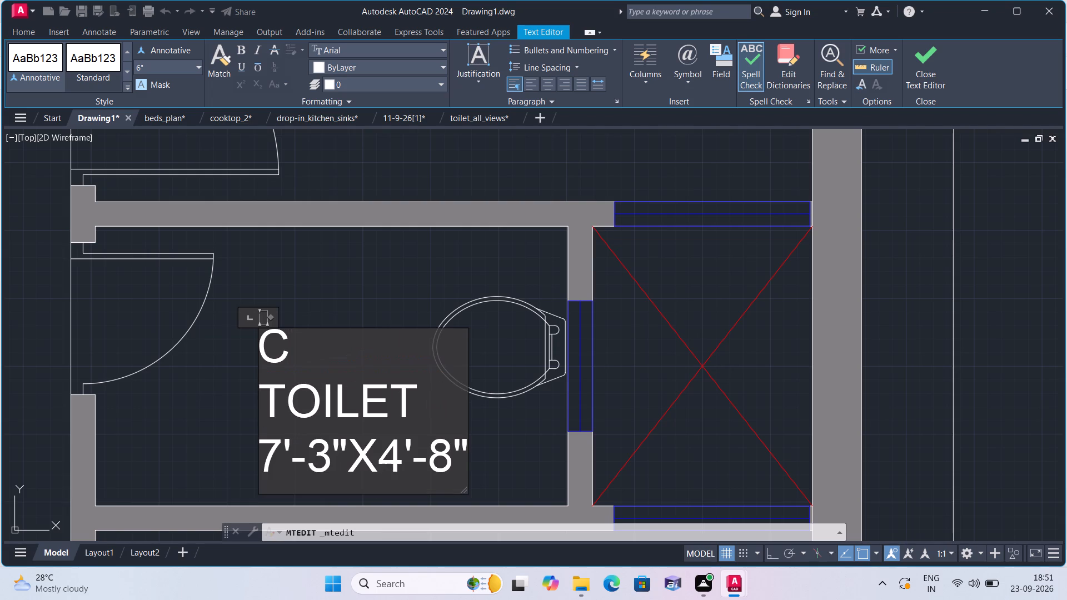
pyautogui.press('BackSpace')
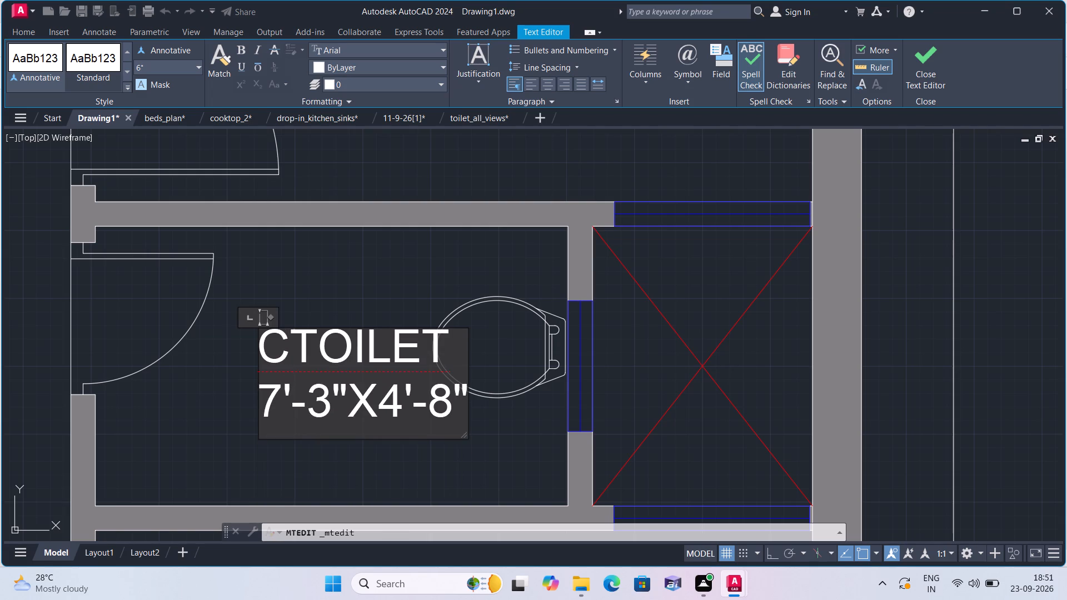
pyautogui.click(315, 300)
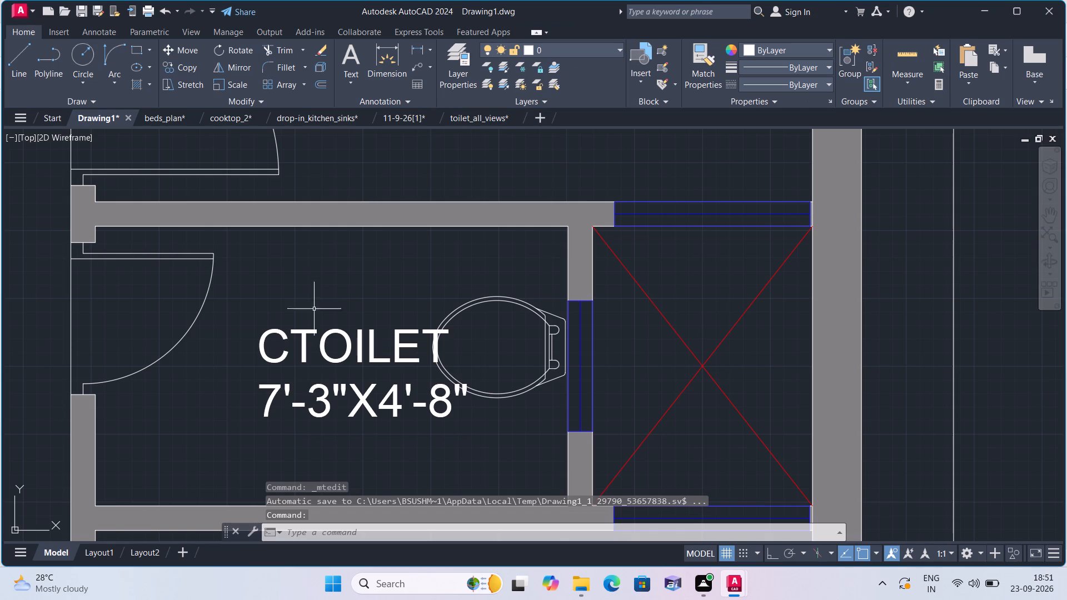
# Move the CTOILET 7'-3"X4'-8" label left and slightly down, clear of the toilet fixture.
pyautogui.click(291, 339)
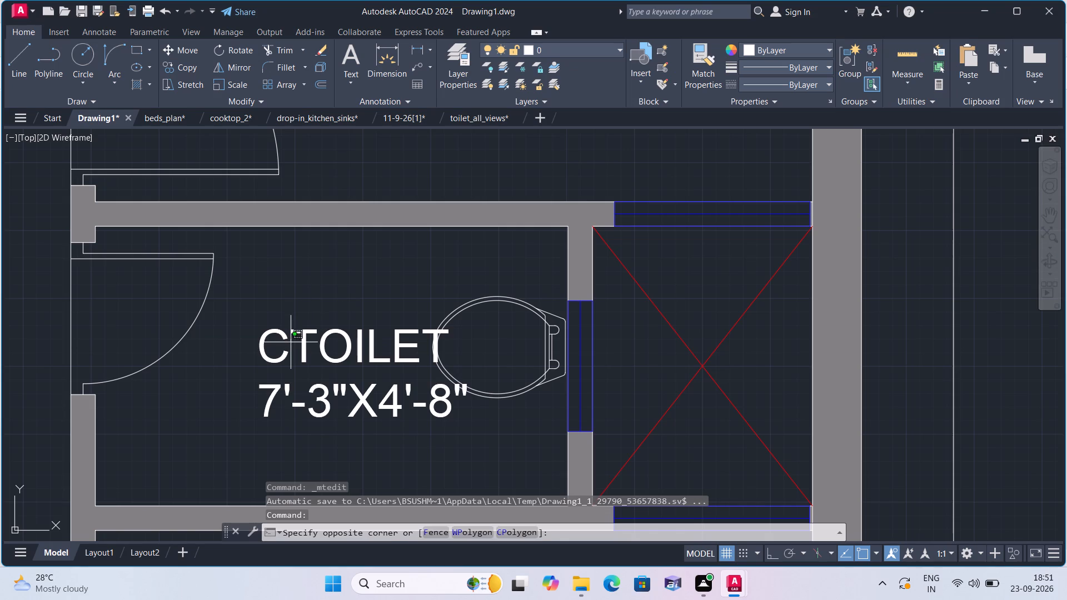
pyautogui.click(291, 342)
pyautogui.click(275, 332)
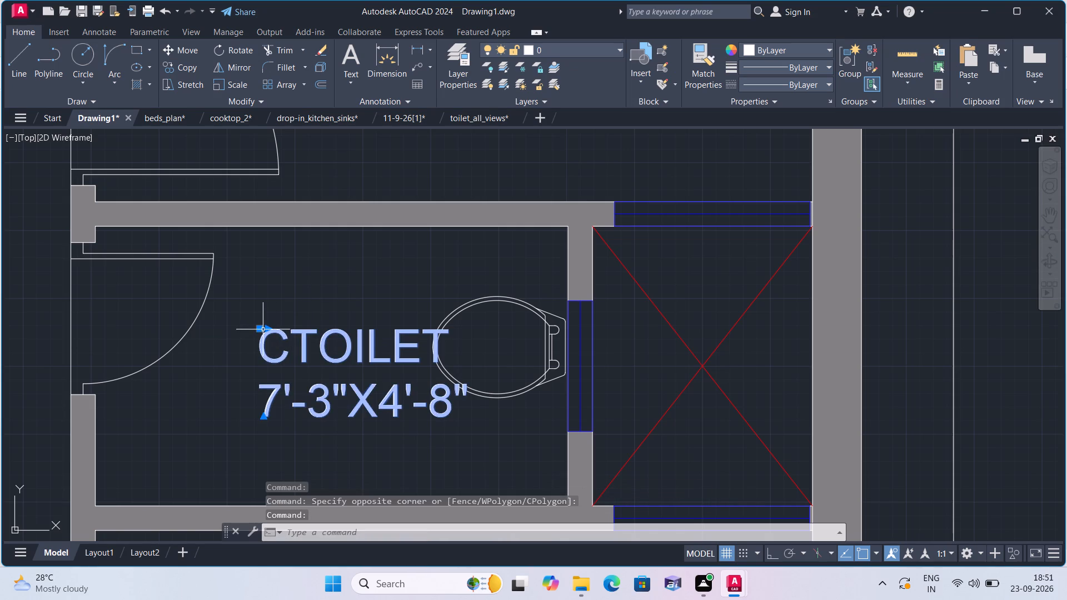
pyautogui.click(260, 329)
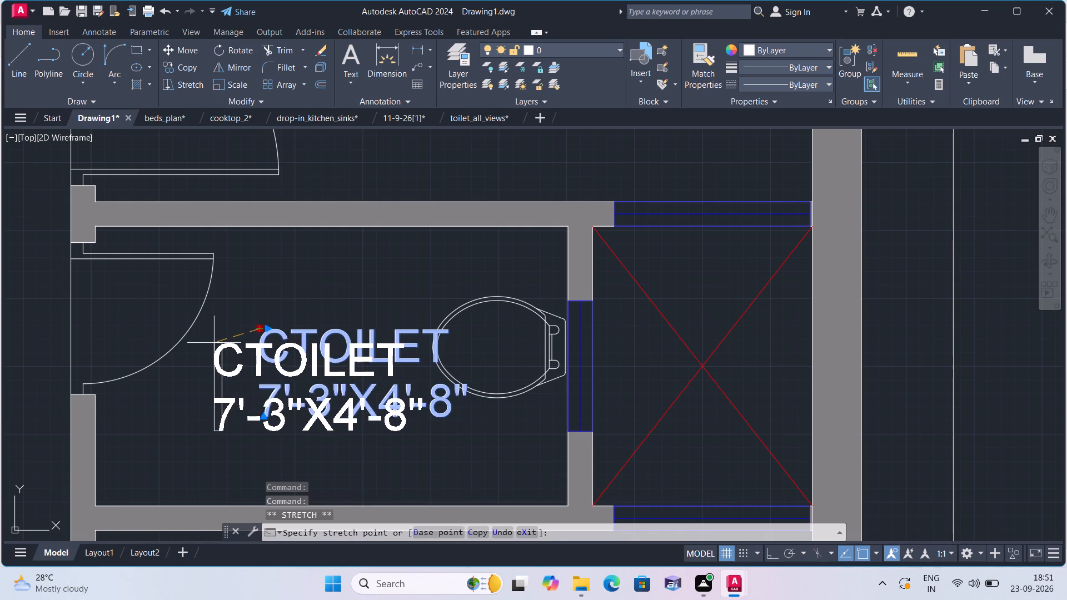
pyautogui.click(214, 344)
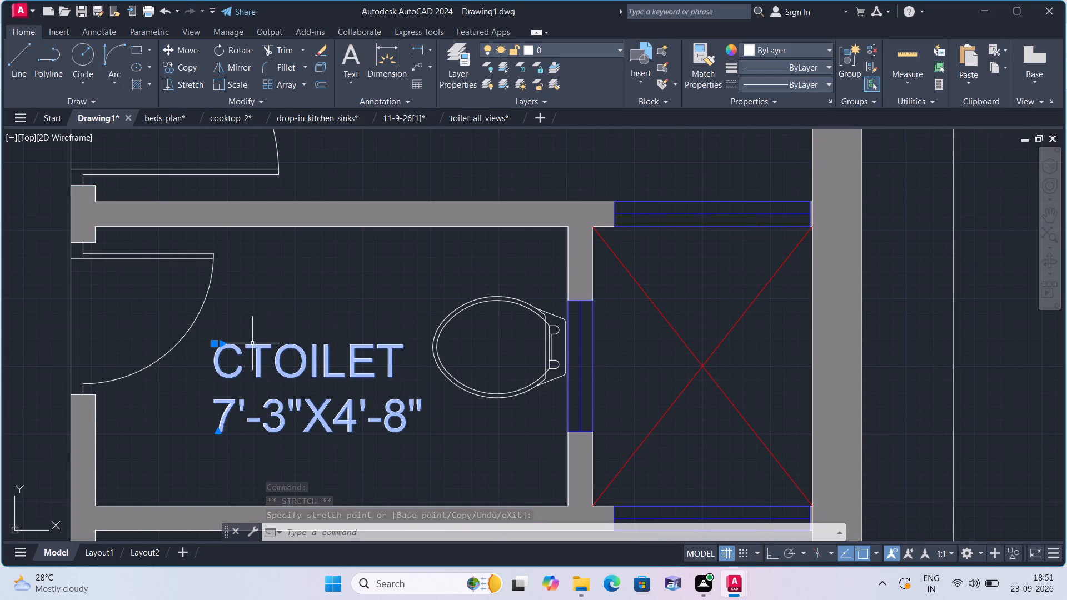
pyautogui.press('Escape')
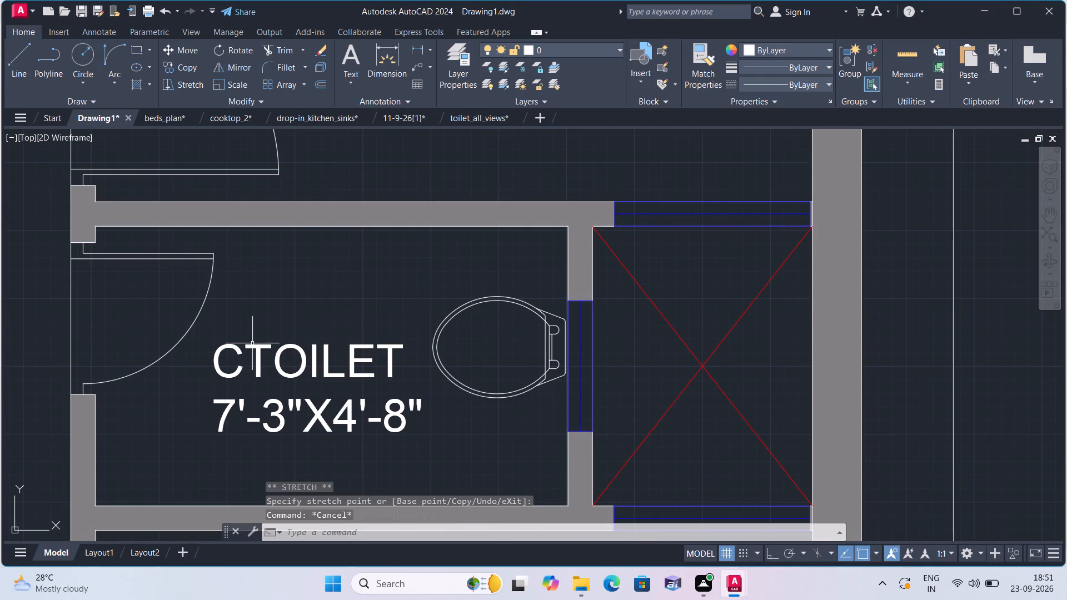
# Trim the short overrun of the inner vertical line at the upper-left corner of the UTILITY boundary.
pyautogui.scroll(-2, 252, 343)
pyautogui.moveTo(260, 305); pyautogui.dragTo(268, 319, button='middle')
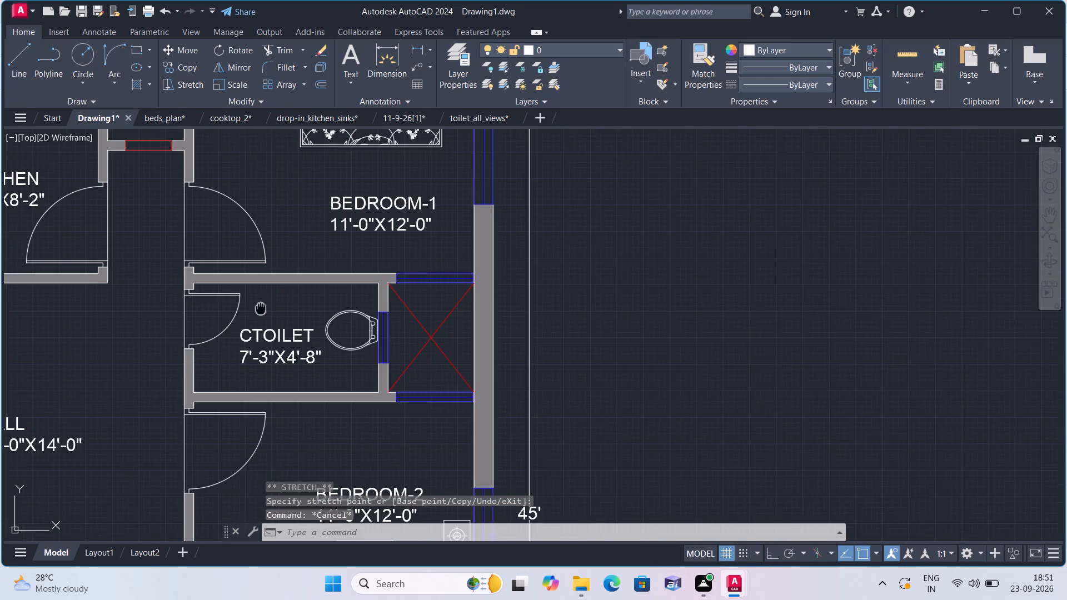
pyautogui.moveTo(268, 319); pyautogui.dragTo(360, 431, button='middle')
pyautogui.scroll(-1, 164, 272)
pyautogui.moveTo(164, 272); pyautogui.dragTo(345, 270, button='middle')
pyautogui.scroll(-1, 378, 252)
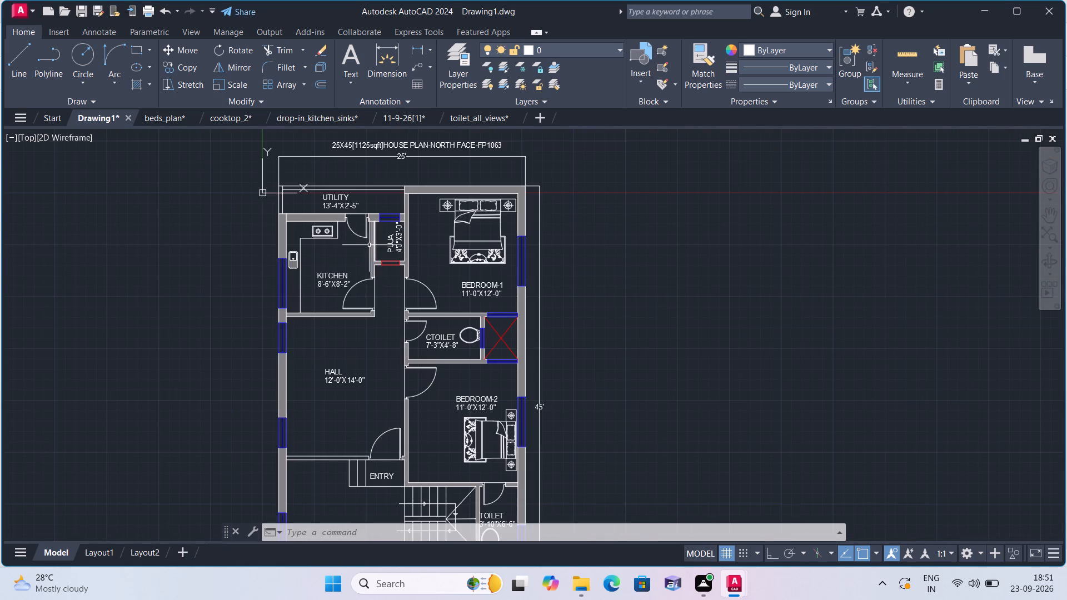
pyautogui.moveTo(361, 252); pyautogui.dragTo(377, 292, button='middle')
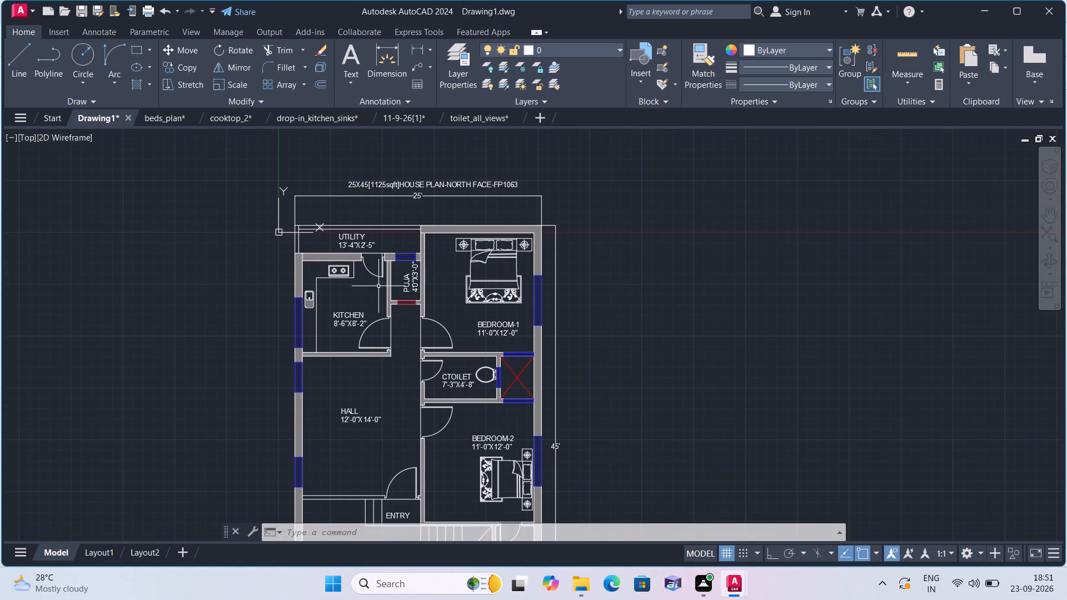
pyautogui.scroll(1, 381, 249)
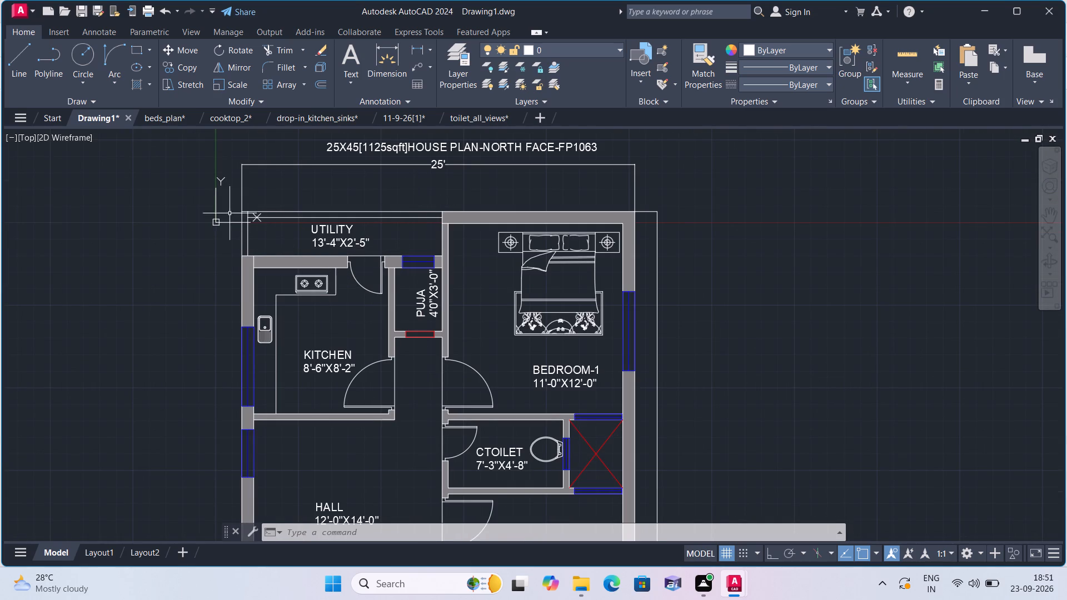
pyautogui.scroll(3, 233, 196)
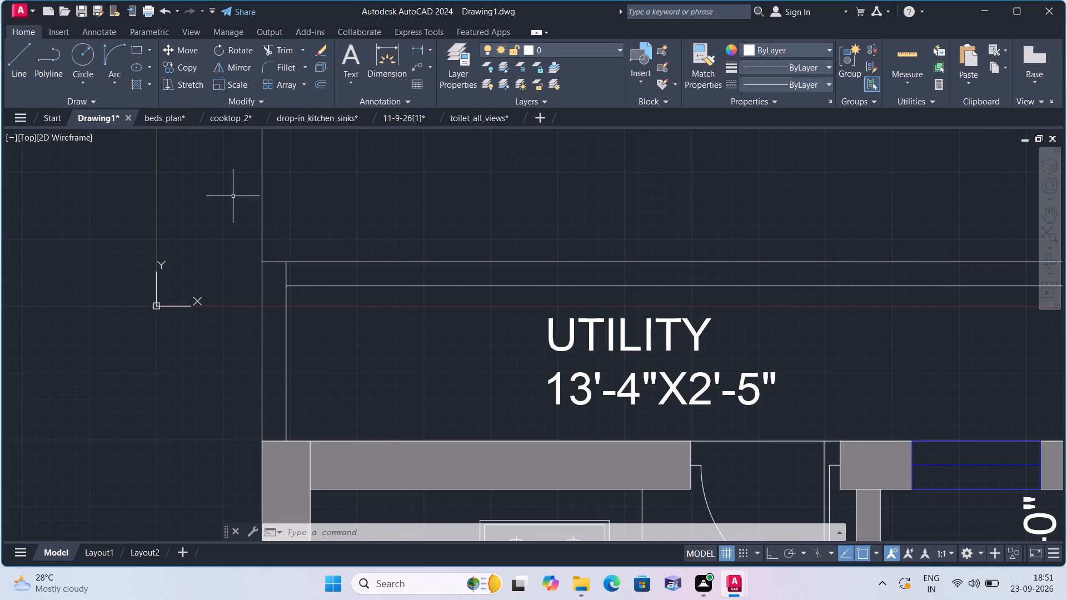
pyautogui.scroll(-1, 257, 211)
pyautogui.scroll(1, 286, 256)
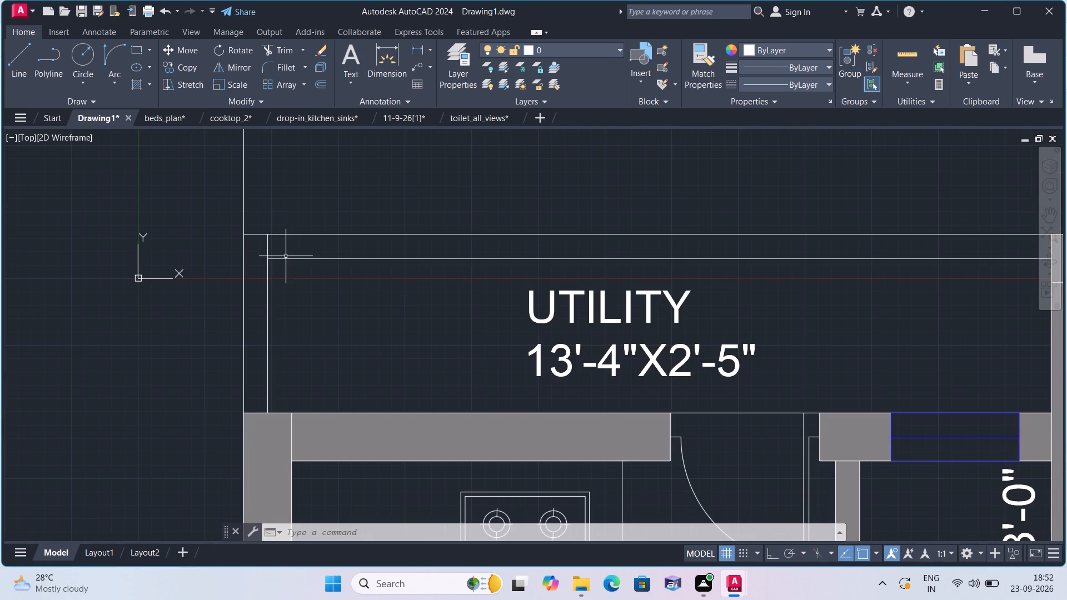
pyautogui.write('trim')
pyautogui.press('space')
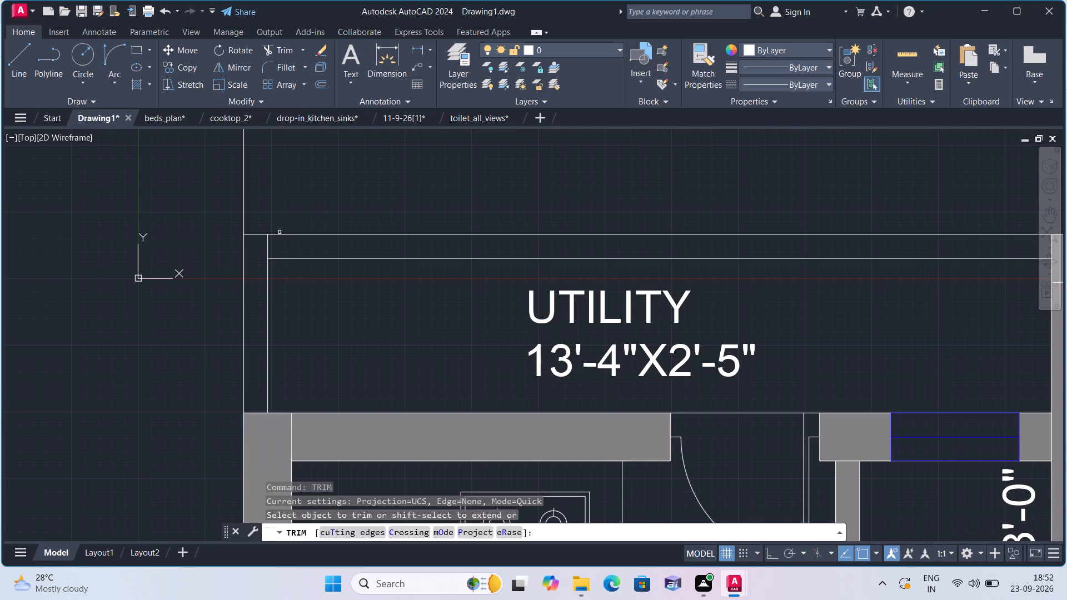
pyautogui.click(267, 244)
pyautogui.press('space')
# Hatch the unfilled wall between the HALL and PARKING, beside the entry door, with the solid colour 8 fill.
pyautogui.scroll(-2, 267, 244)
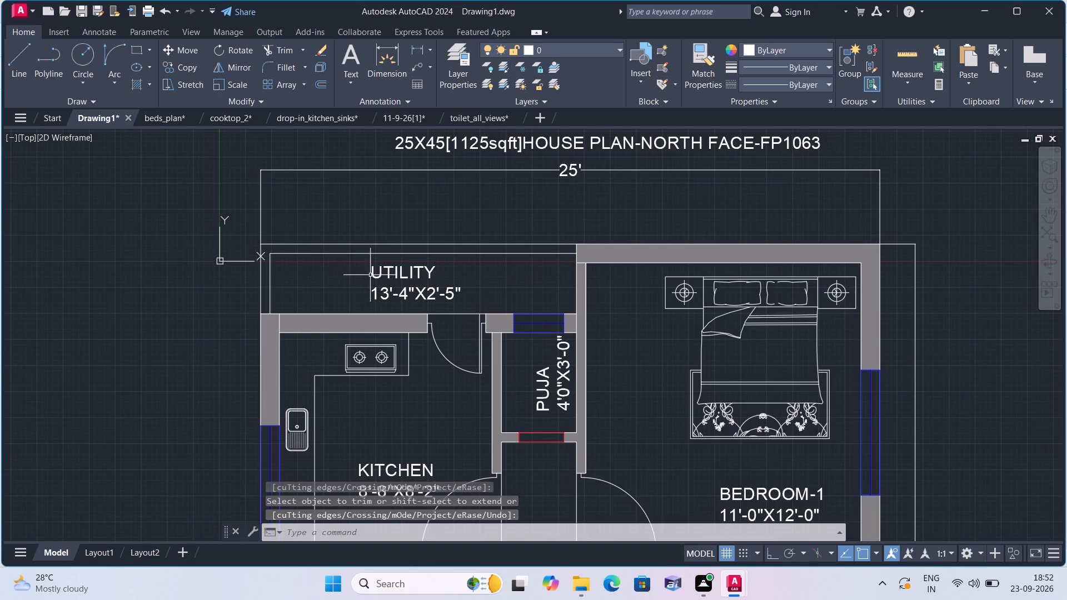
pyautogui.moveTo(544, 341); pyautogui.dragTo(542, 267, button='middle')
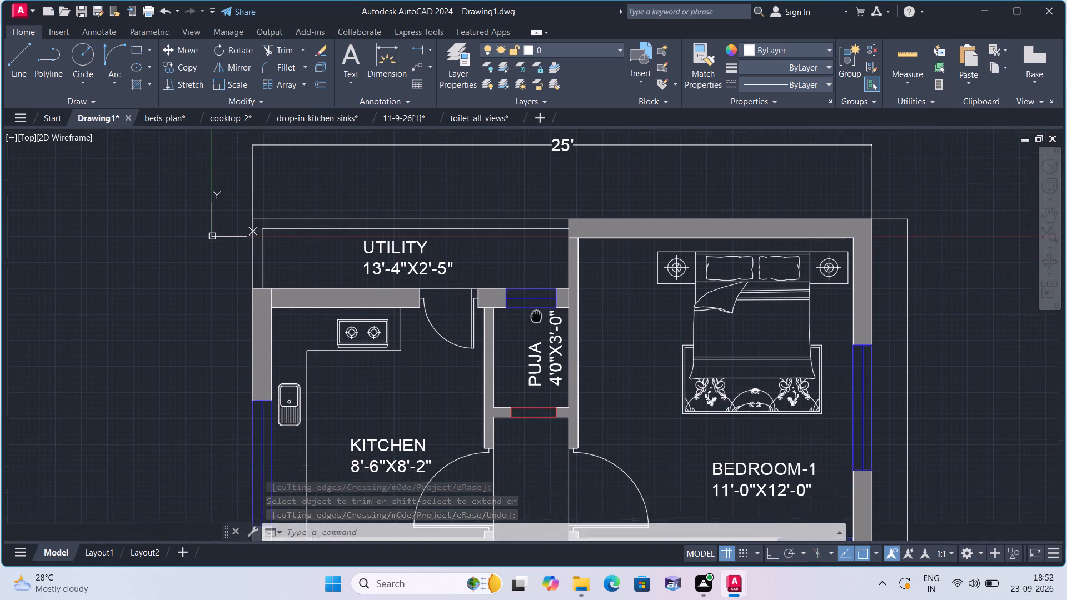
pyautogui.moveTo(542, 267); pyautogui.dragTo(546, 256, button='middle')
pyautogui.scroll(-1, 546, 256)
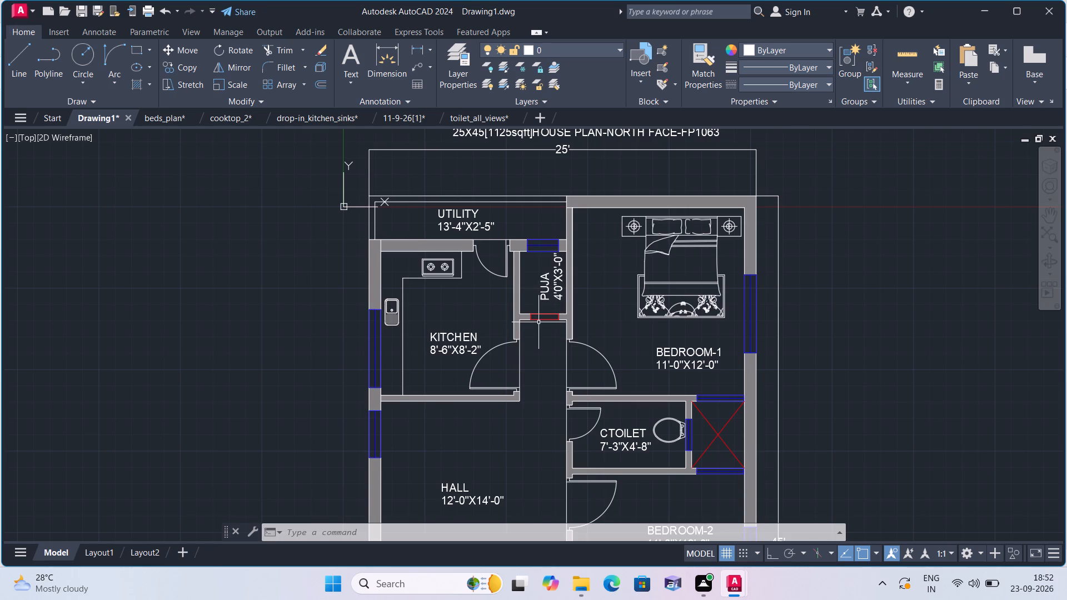
pyautogui.moveTo(538, 321); pyautogui.dragTo(523, 258, button='middle')
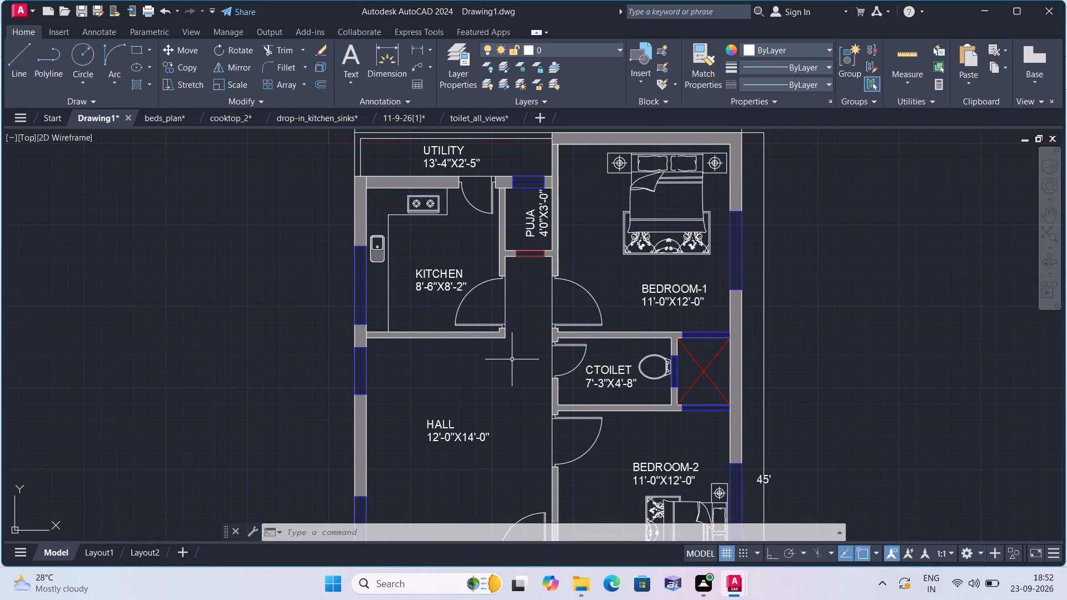
pyautogui.moveTo(511, 359); pyautogui.dragTo(491, 301, button='middle')
pyautogui.scroll(-1, 495, 322)
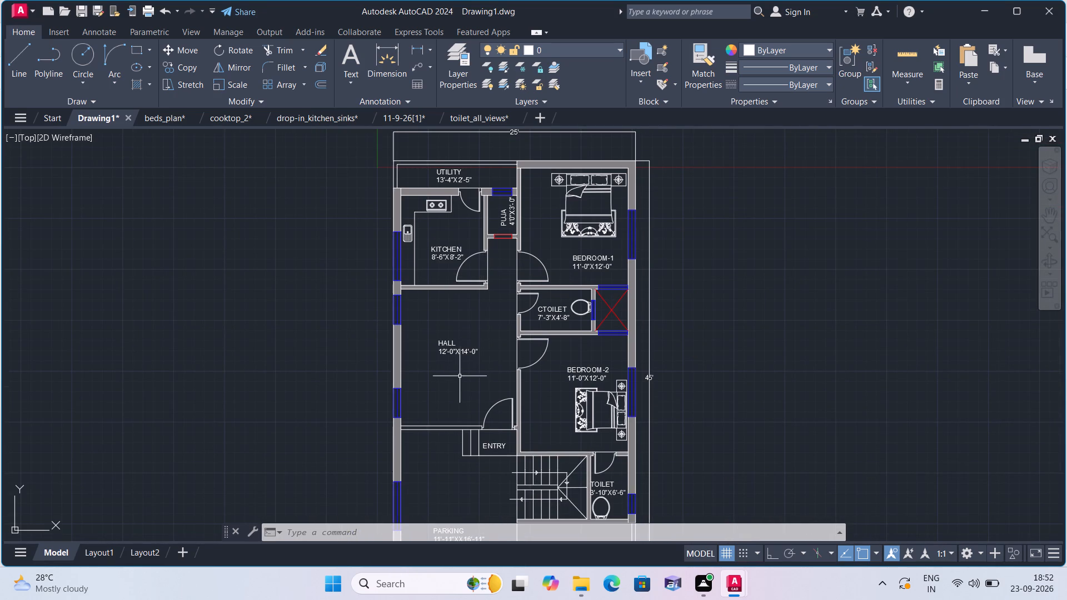
pyautogui.moveTo(461, 403); pyautogui.dragTo(412, 363, button='middle')
pyautogui.scroll(-1, 409, 361)
pyautogui.moveTo(412, 363); pyautogui.dragTo(383, 311, button='middle')
pyautogui.scroll(1, 382, 315)
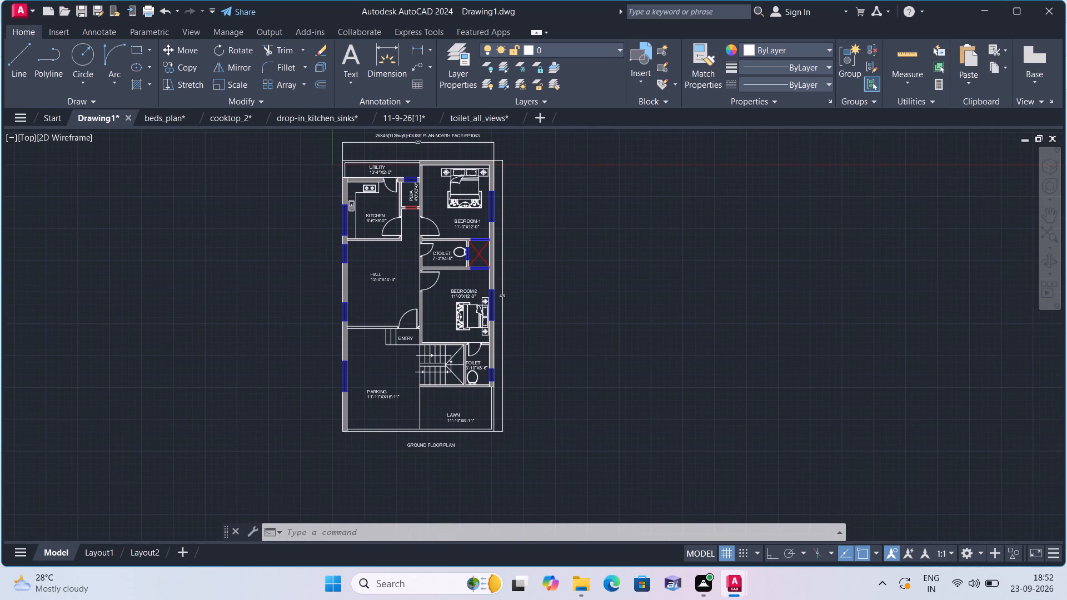
pyautogui.write('h')
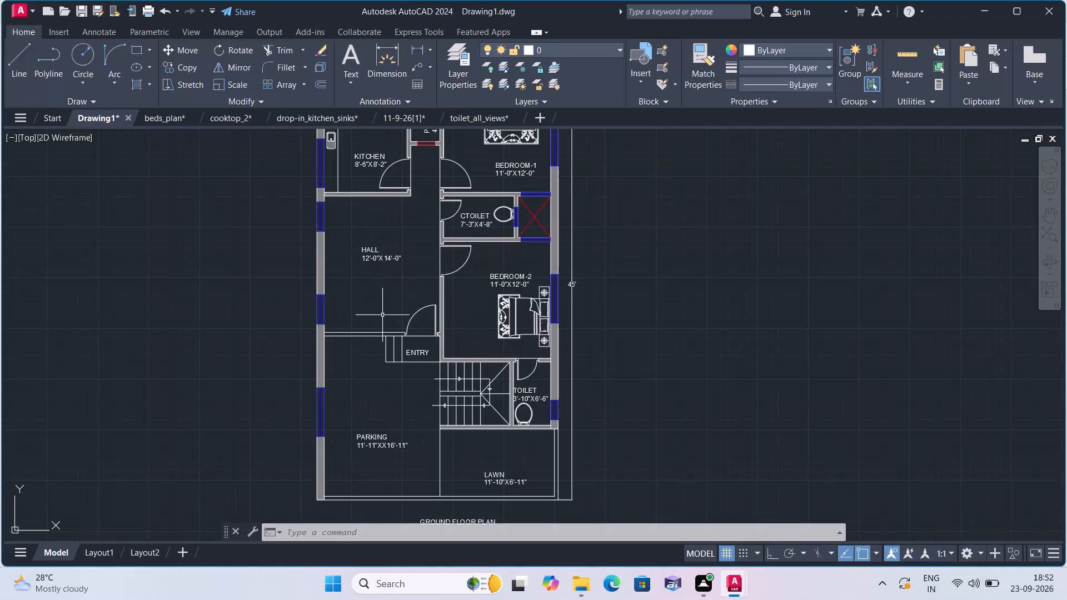
pyautogui.press('space')
pyautogui.scroll(2, 380, 327)
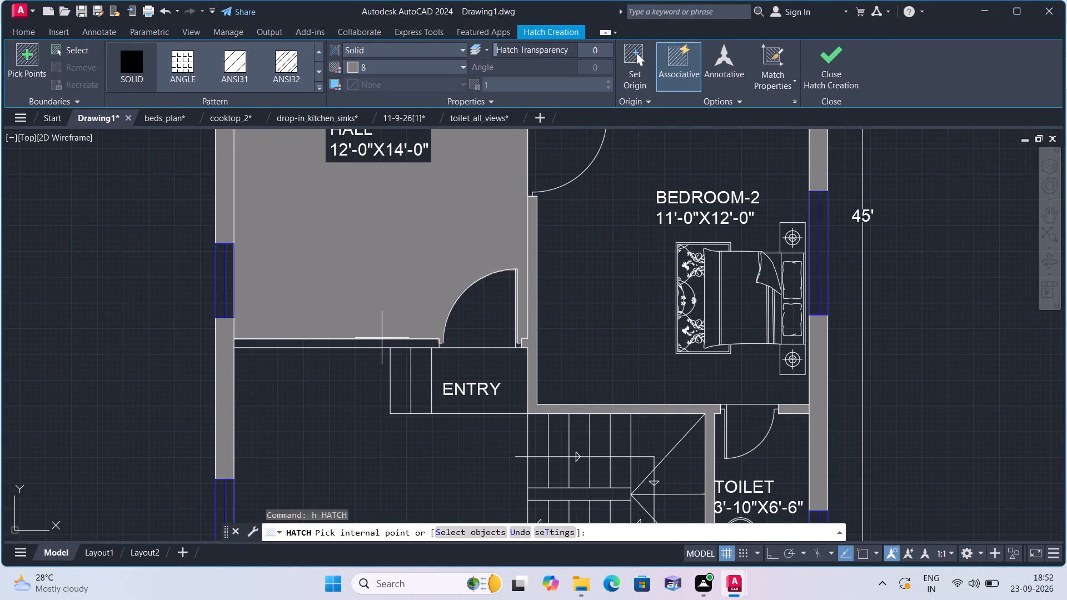
pyautogui.click(382, 340)
pyautogui.scroll(-1, 382, 320)
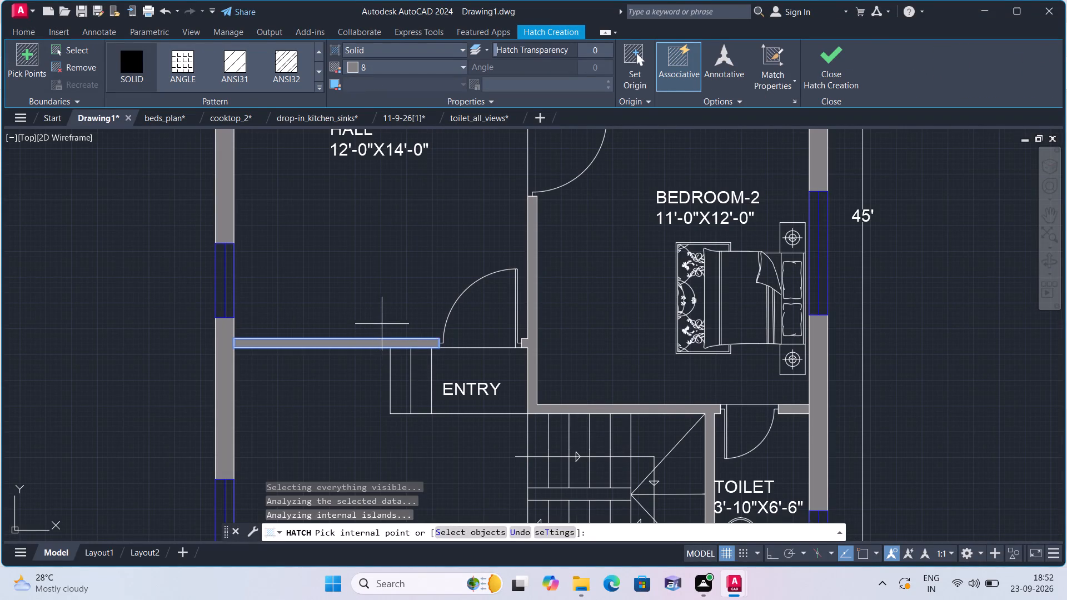
pyautogui.scroll(-1, 382, 320)
pyautogui.press('space')
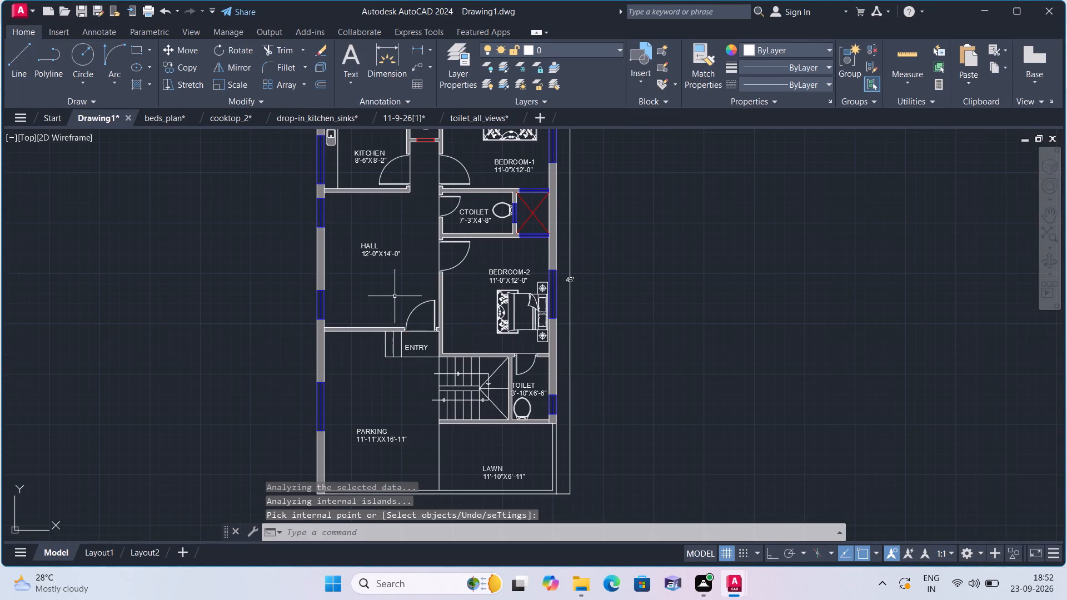
# Examine the whole floor plan, then the UTILITY, KITCHEN and PUJA area up close, for remaining drafting flaws.
pyautogui.moveTo(392, 302); pyautogui.dragTo(387, 343, button='middle')
pyautogui.scroll(-1, 392, 252)
pyautogui.moveTo(392, 252); pyautogui.dragTo(384, 309, button='middle')
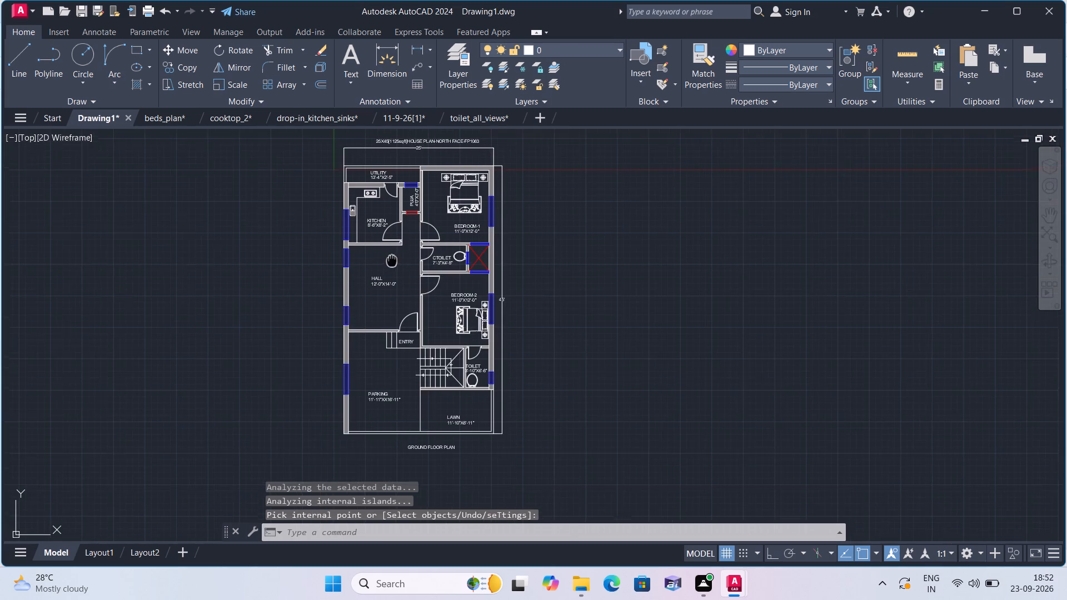
pyautogui.moveTo(384, 309); pyautogui.dragTo(382, 320, button='middle')
pyautogui.scroll(2, 368, 242)
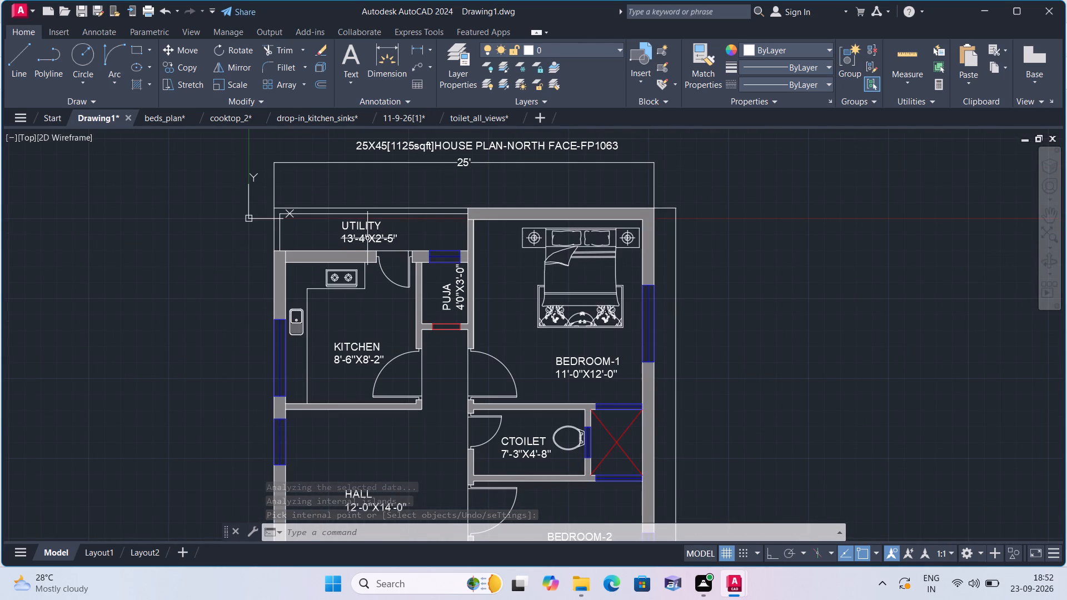
pyautogui.scroll(-1, 367, 238)
pyautogui.scroll(1, 367, 238)
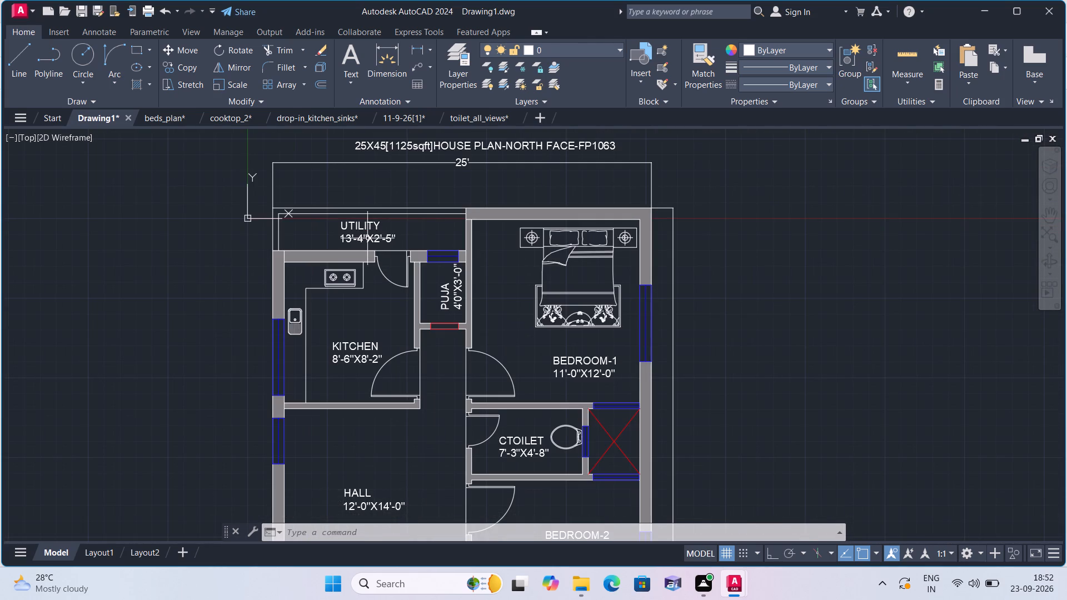
pyautogui.scroll(2, 384, 267)
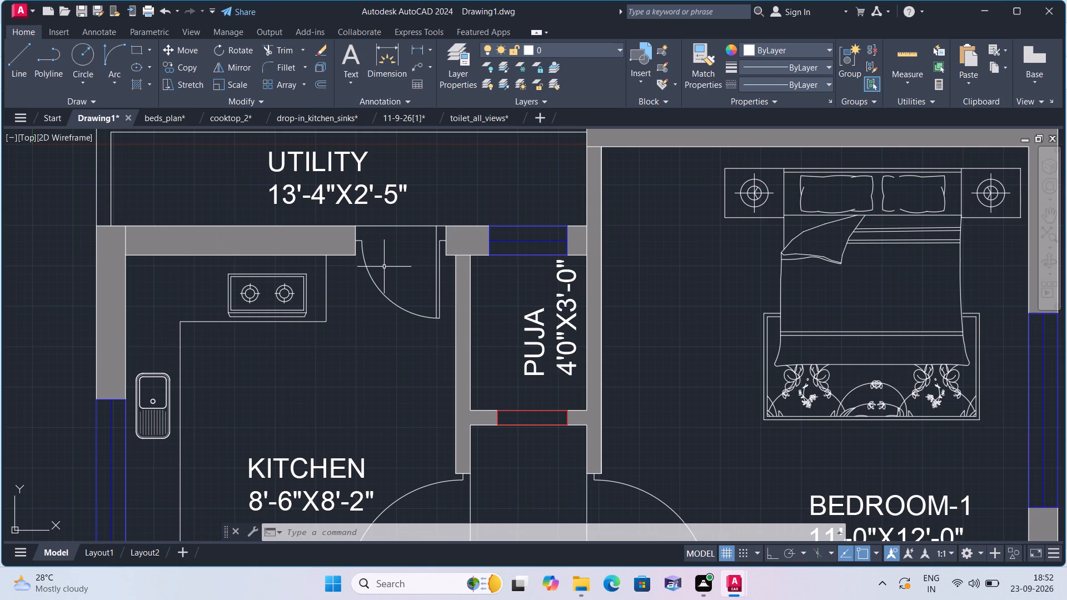
# Review the floor plan from UTILITY, KITCHEN and BEDROOM-1 down to the stairs, PARKING, LAWN and GROUND FLOOR PLAN title.
pyautogui.moveTo(423, 272); pyautogui.dragTo(413, 247, button='middle')
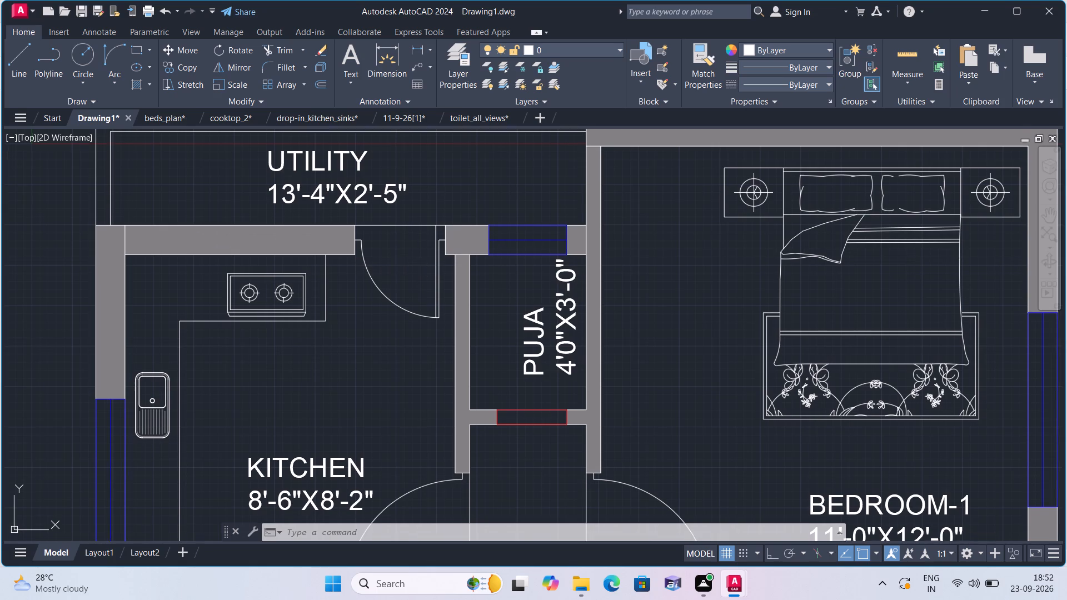
pyautogui.moveTo(413, 247); pyautogui.dragTo(407, 183, button='middle')
pyautogui.scroll(-1, 429, 296)
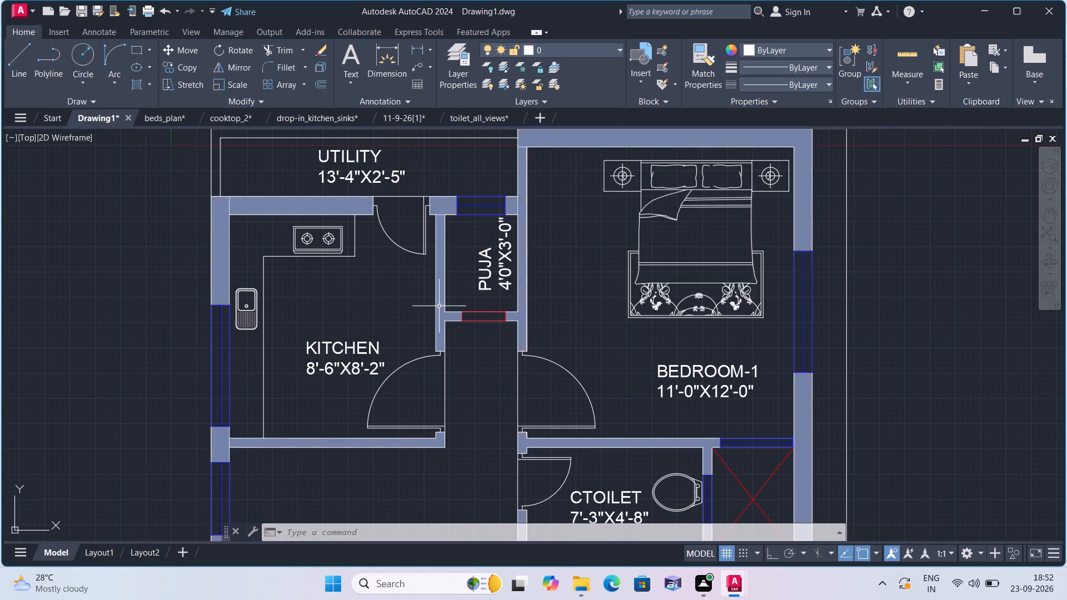
pyautogui.moveTo(471, 322); pyautogui.dragTo(412, 164, button='middle')
pyautogui.scroll(-1, 412, 162)
pyautogui.middleClick(411, 159)
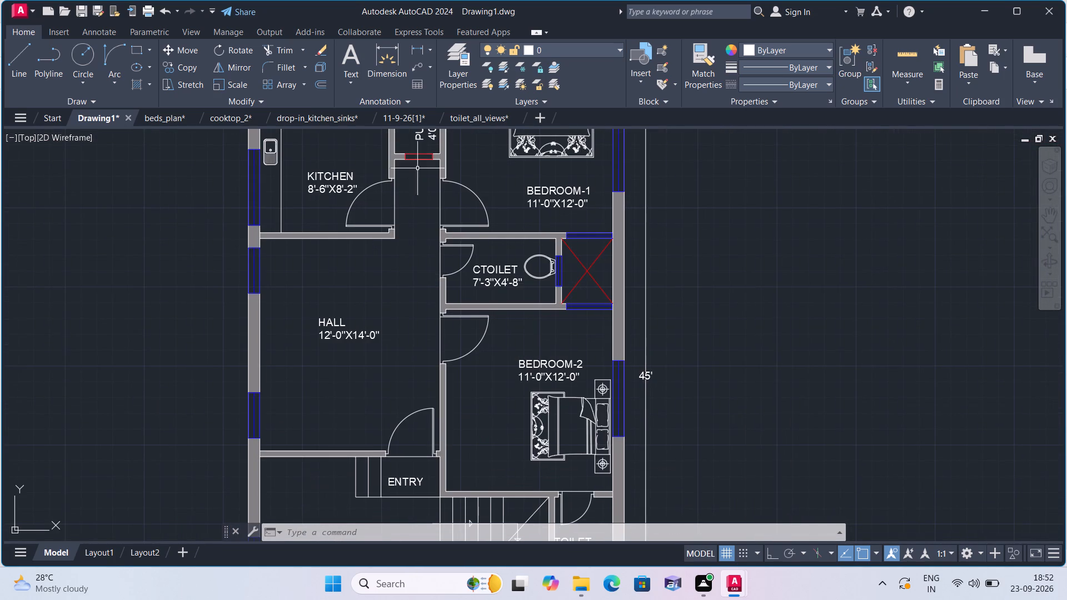
pyautogui.moveTo(435, 281); pyautogui.dragTo(433, 279, button='middle')
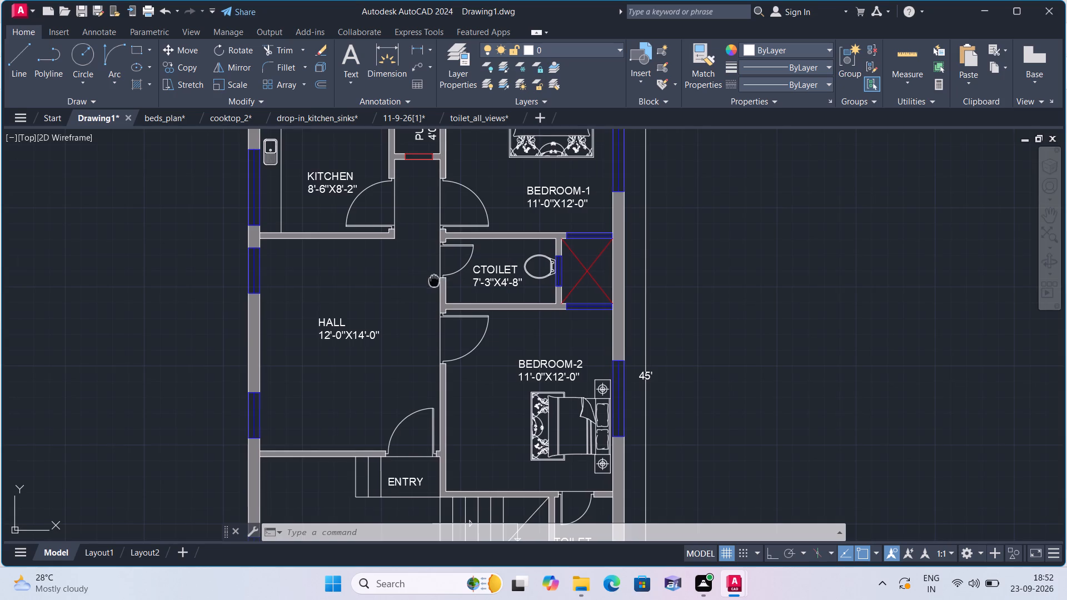
pyautogui.moveTo(433, 279); pyautogui.dragTo(418, 211, button='middle')
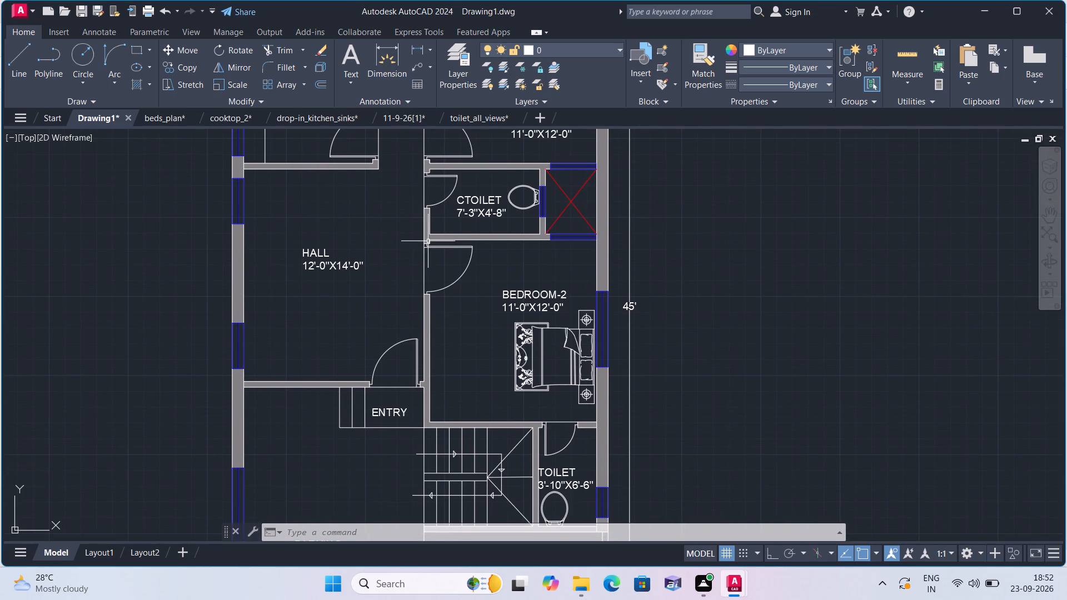
pyautogui.scroll(-1, 464, 311)
pyautogui.moveTo(463, 311); pyautogui.dragTo(456, 248, button='middle')
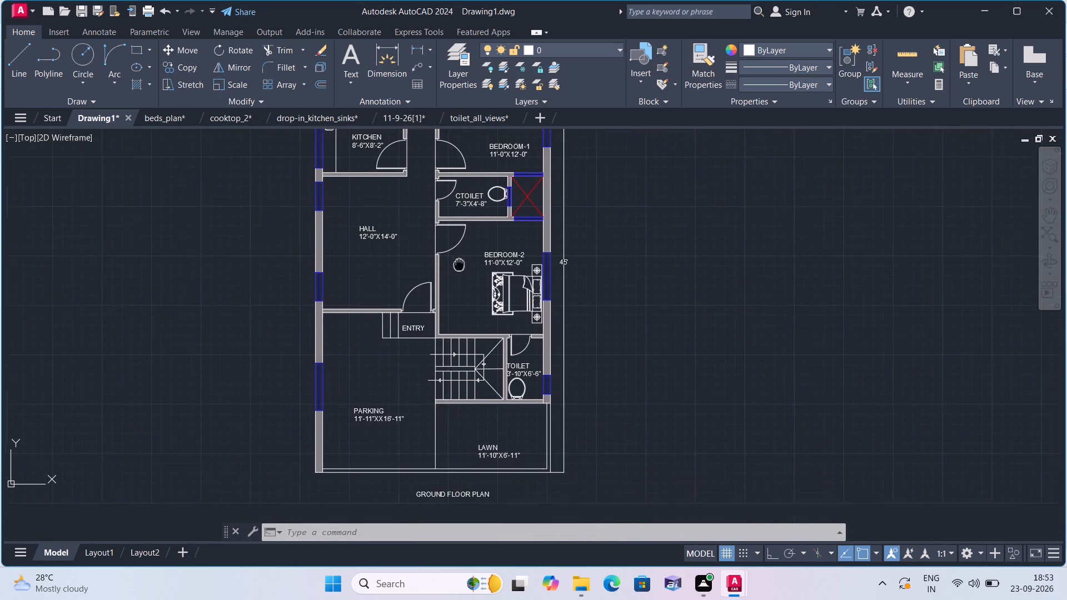
pyautogui.moveTo(456, 248); pyautogui.dragTo(452, 236, button='middle')
pyautogui.scroll(-1, 456, 248)
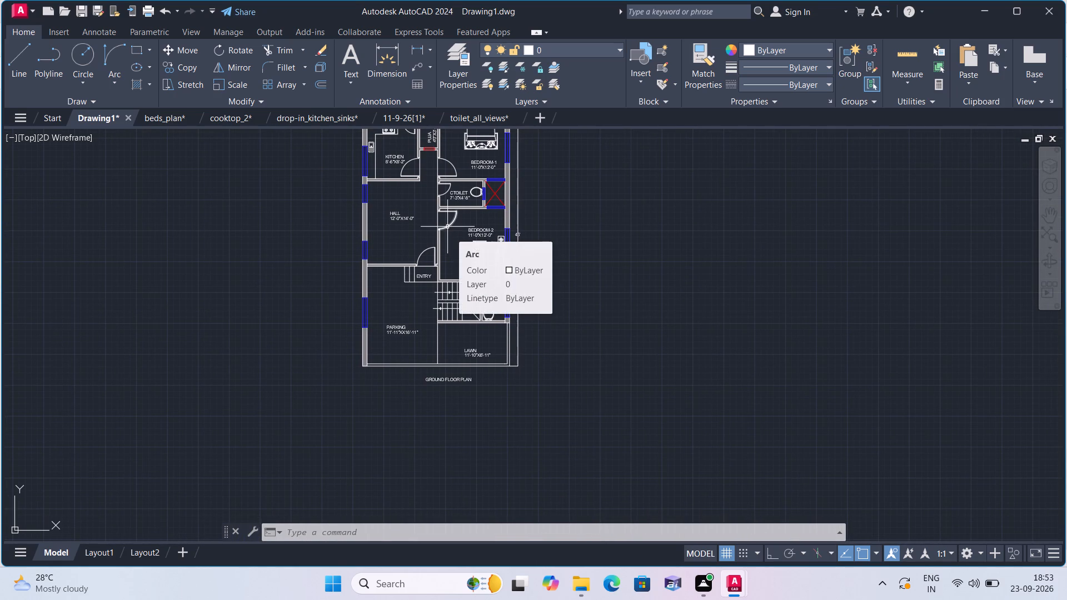
pyautogui.moveTo(447, 228); pyautogui.dragTo(428, 281, button='middle')
pyautogui.scroll(-1, 447, 228)
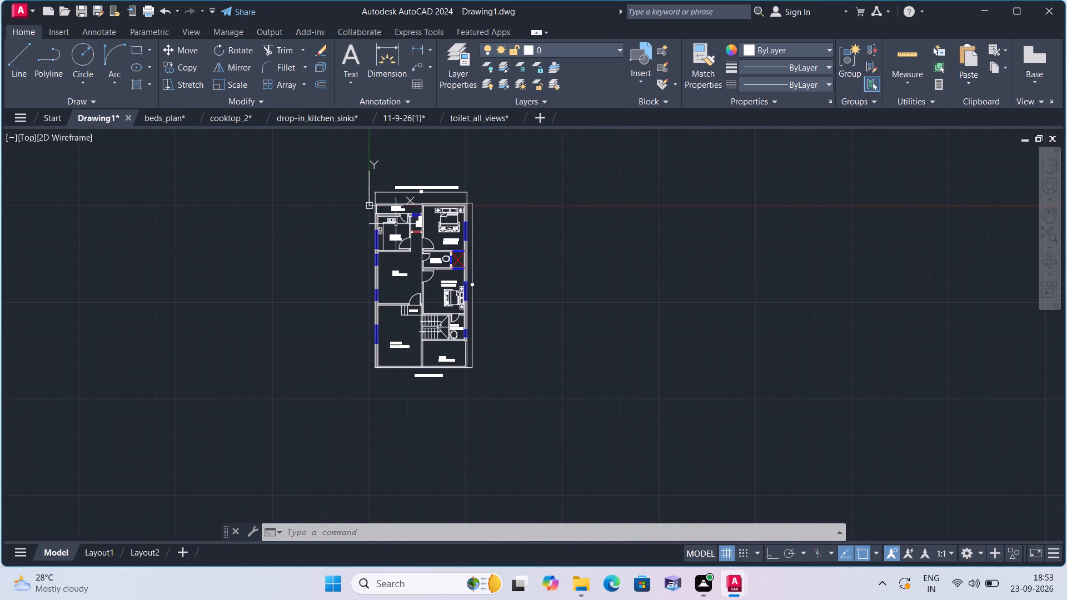
# Check the main title, the overall width dimension, and the UTILITY, PUJA and BEDROOM-1 walls for remaining flaws.
pyautogui.scroll(4, 398, 194)
pyautogui.scroll(-1, 394, 195)
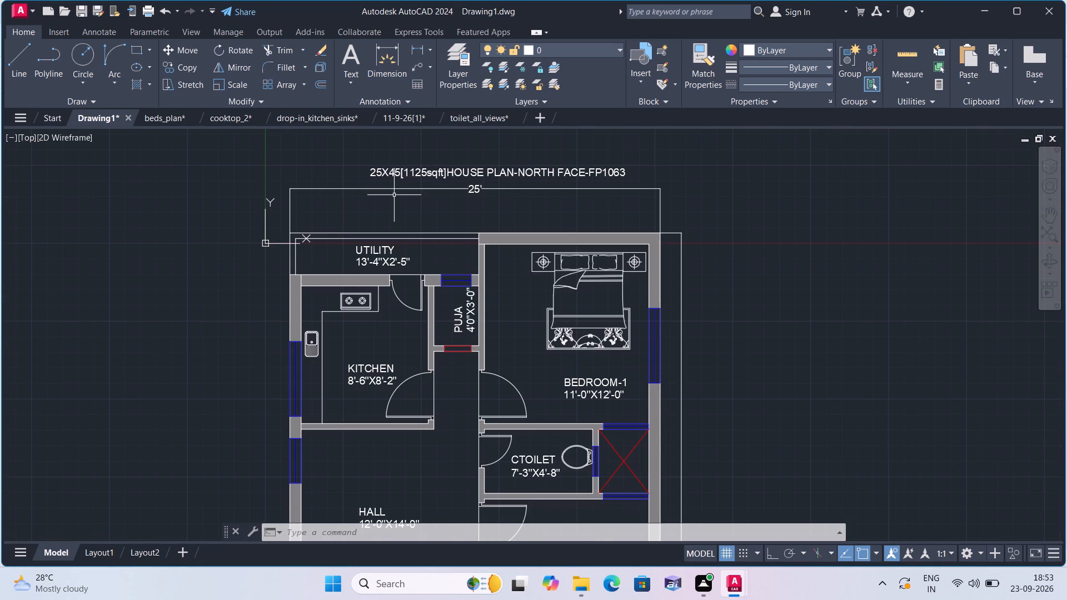
pyautogui.scroll(1, 394, 195)
pyautogui.scroll(-1, 394, 195)
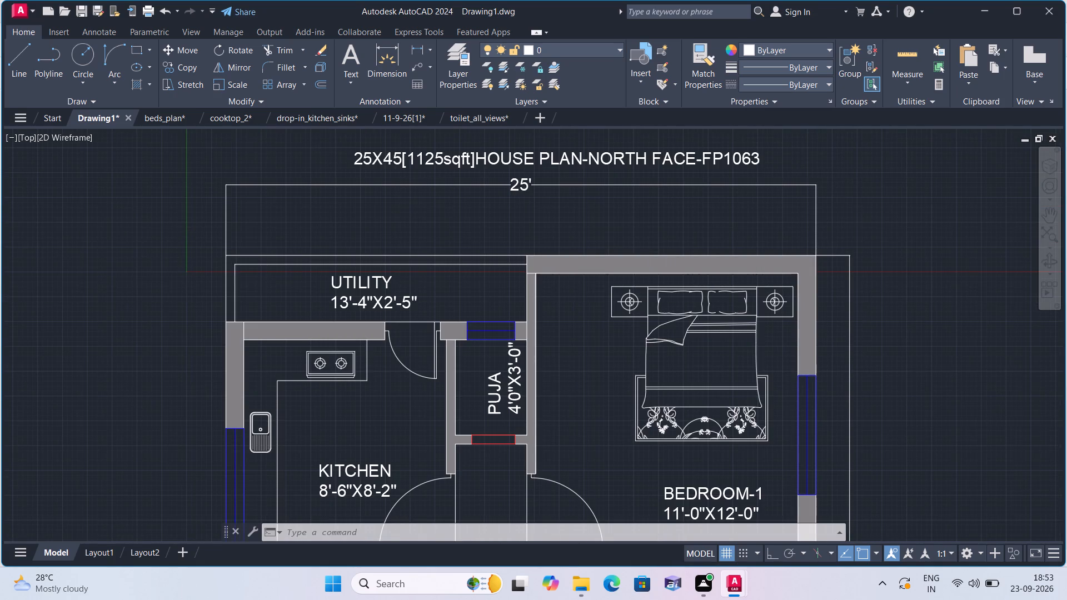
pyautogui.scroll(1, 396, 213)
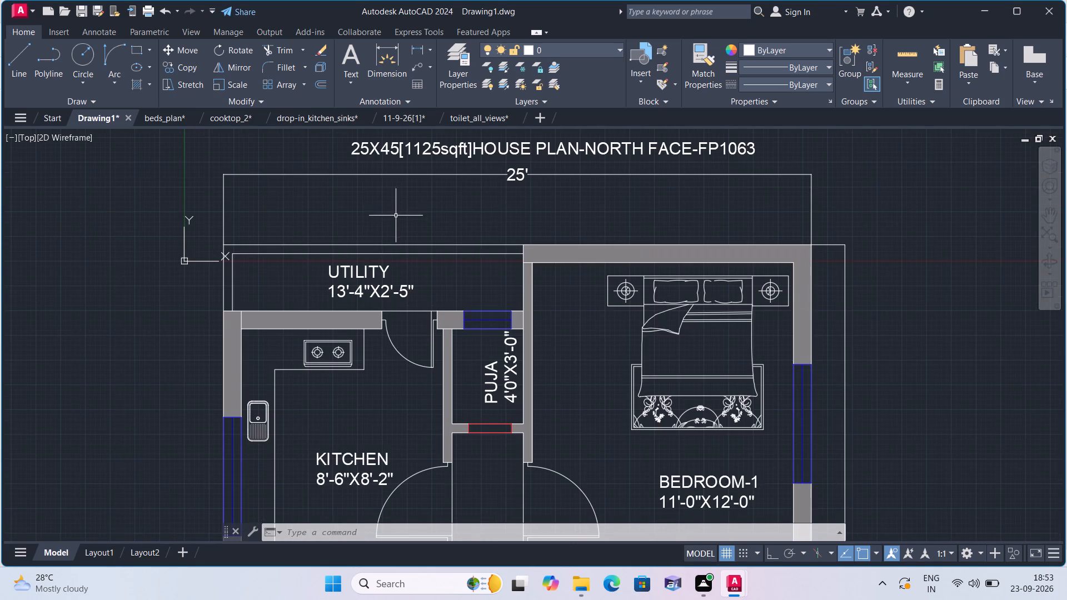
pyautogui.moveTo(396, 218); pyautogui.dragTo(377, 153, button='middle')
pyautogui.scroll(-1, 378, 163)
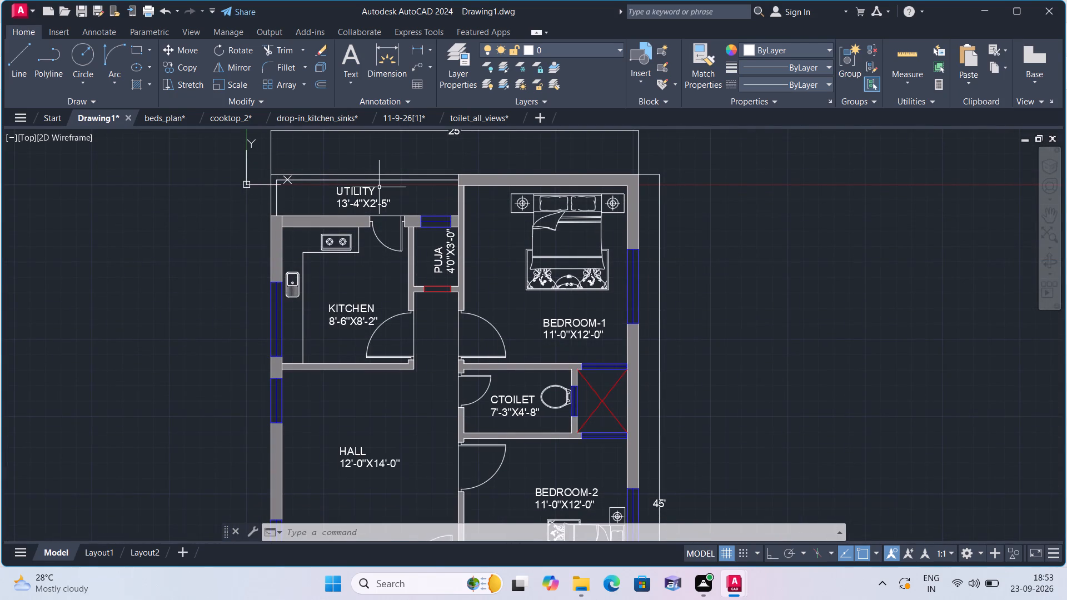
pyautogui.scroll(-2, 379, 190)
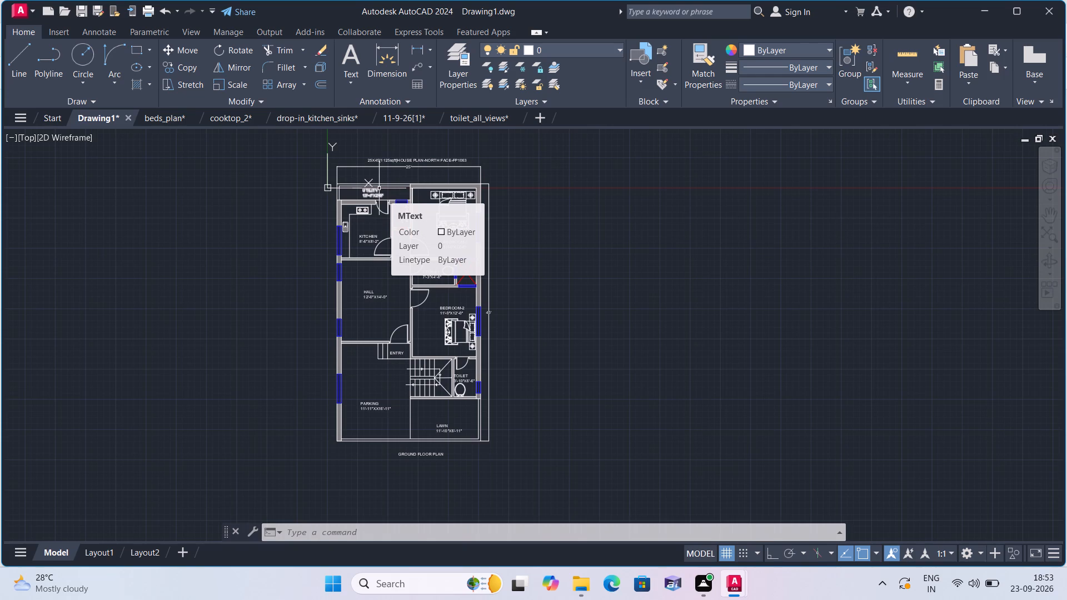
pyautogui.scroll(-3, 379, 188)
pyautogui.scroll(3, 379, 188)
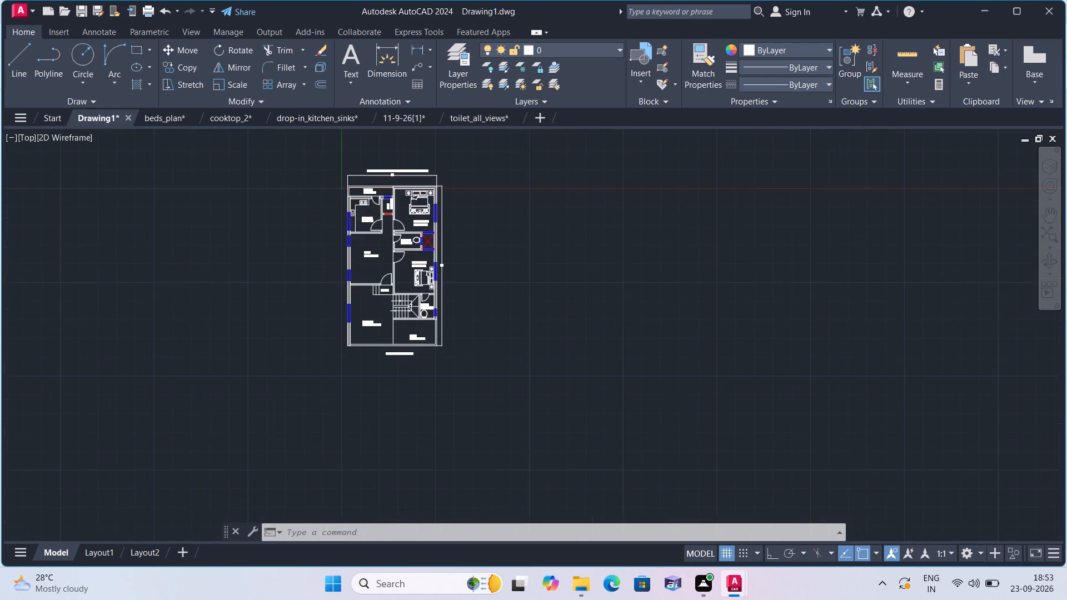
pyautogui.scroll(5, 379, 188)
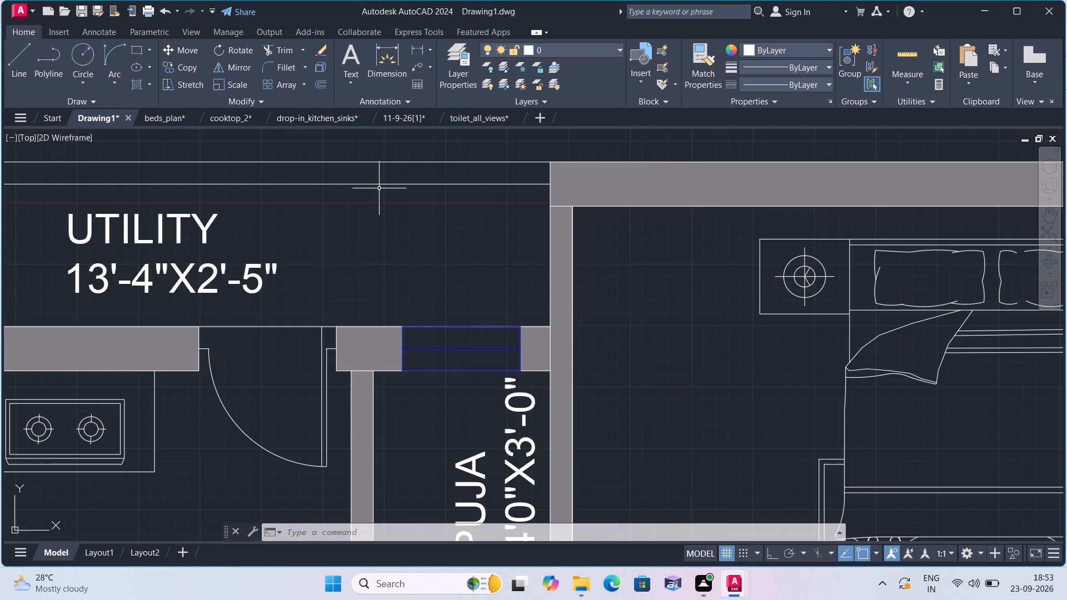
pyautogui.scroll(1, 379, 188)
pyautogui.scroll(-2, 379, 188)
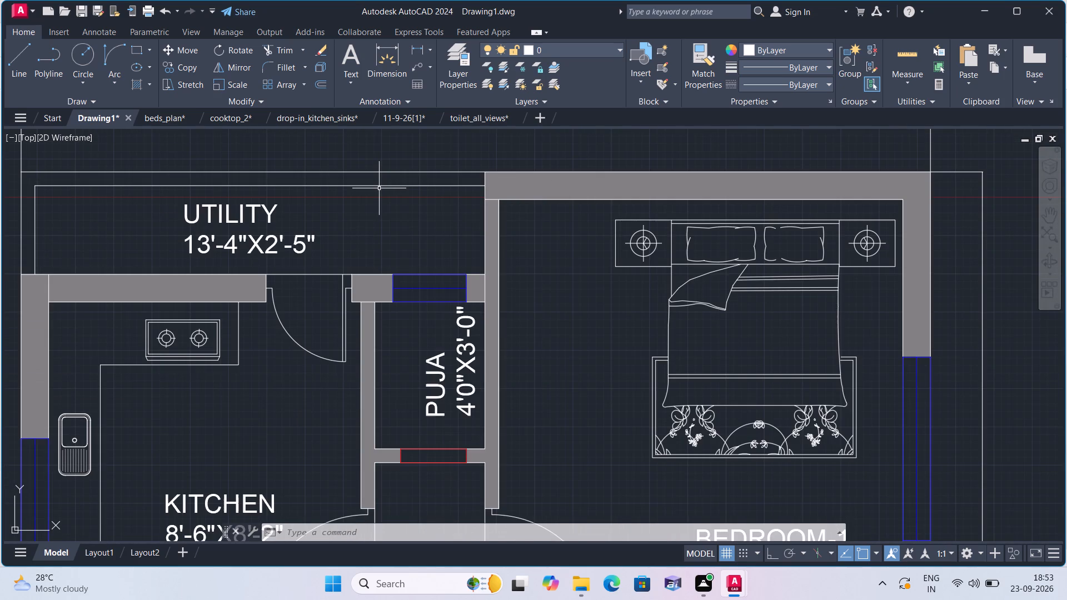
pyautogui.scroll(-1, 379, 188)
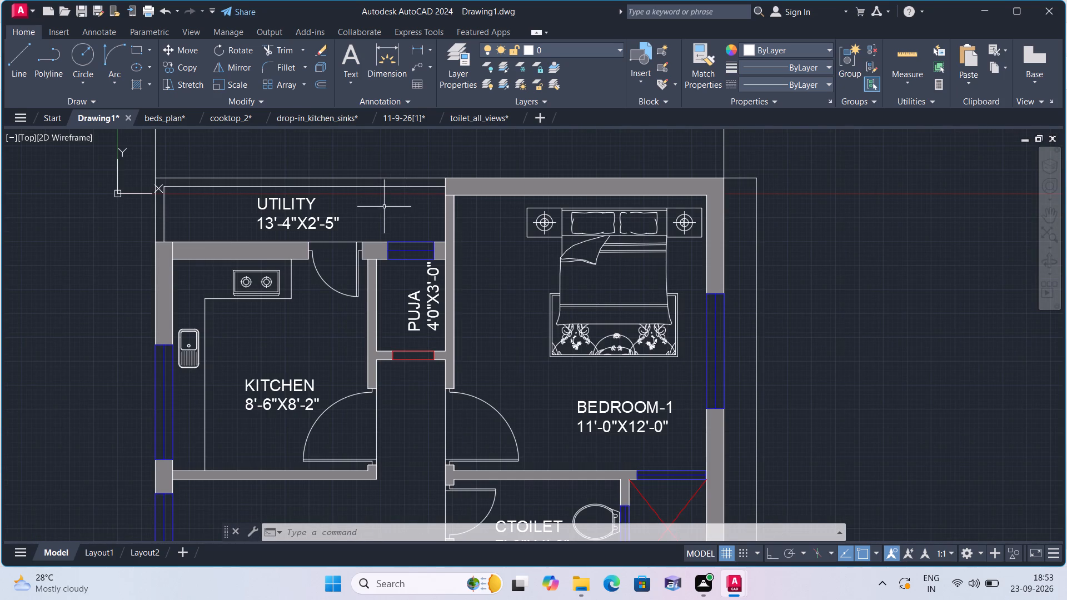
pyautogui.scroll(-2, 388, 226)
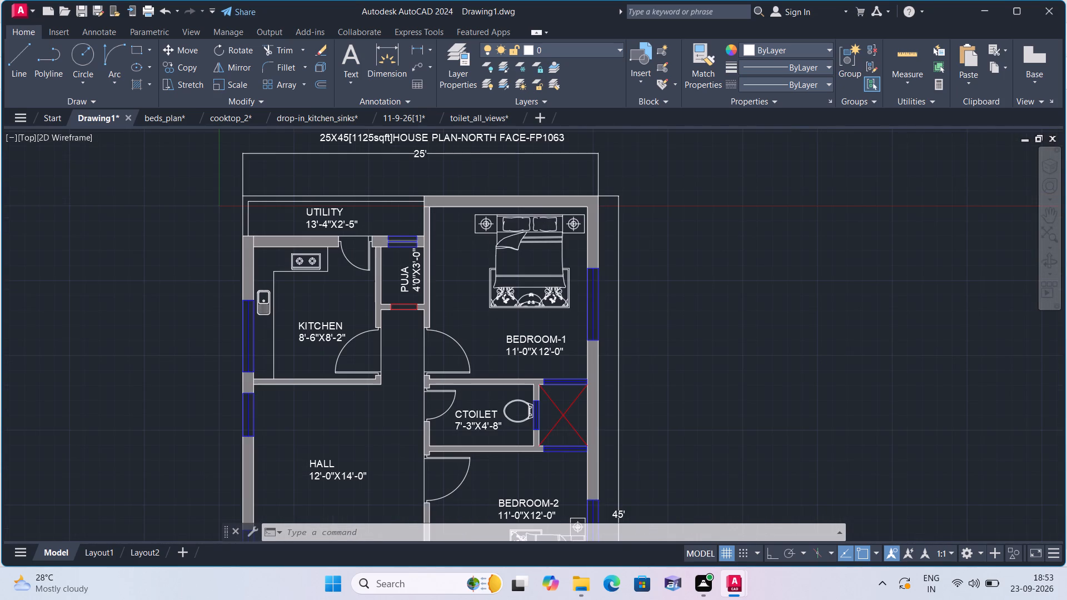
# Check the KITCHEN, HALL, CTOILET and bedroom areas up close and in the overall plan for drafting flaws.
pyautogui.moveTo(400, 242); pyautogui.dragTo(416, 214, button='middle')
pyautogui.scroll(-1, 400, 242)
pyautogui.scroll(1, 373, 229)
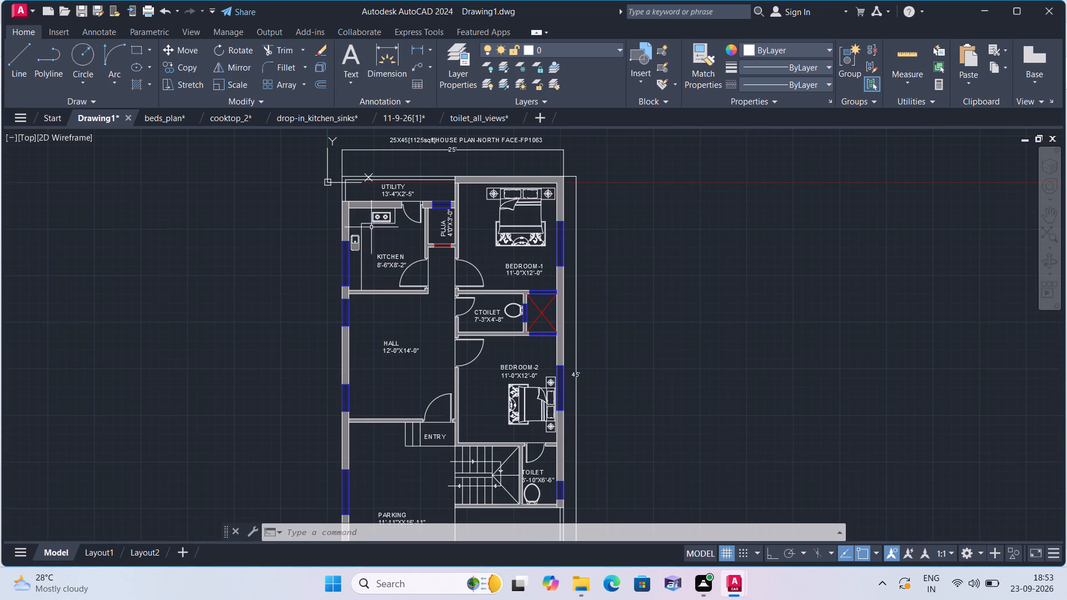
pyautogui.moveTo(371, 227); pyautogui.dragTo(351, 242, button='middle')
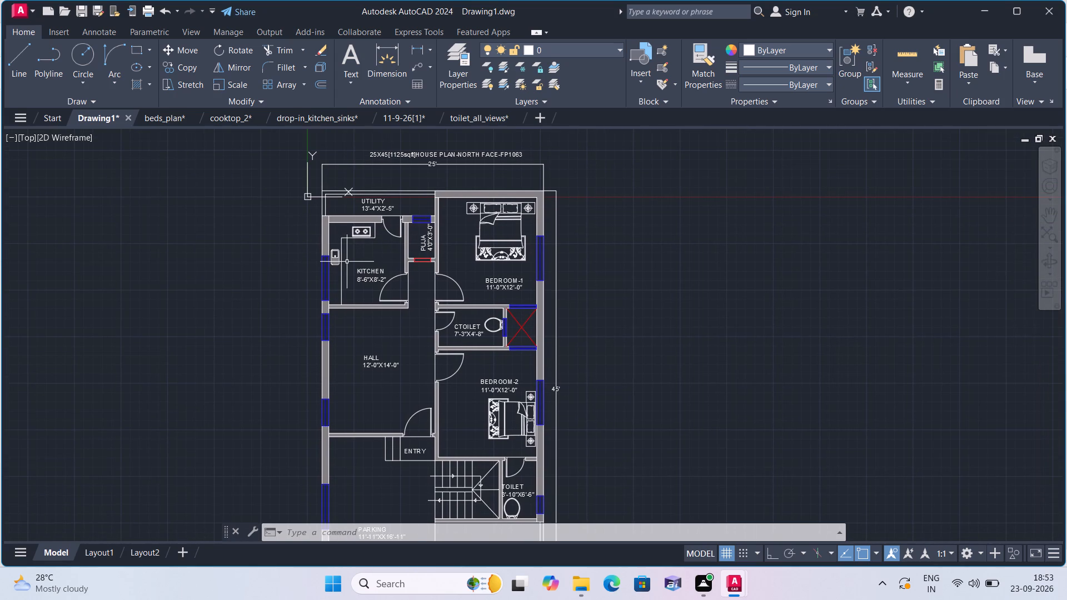
pyautogui.scroll(-1, 347, 262)
pyautogui.scroll(5, 347, 262)
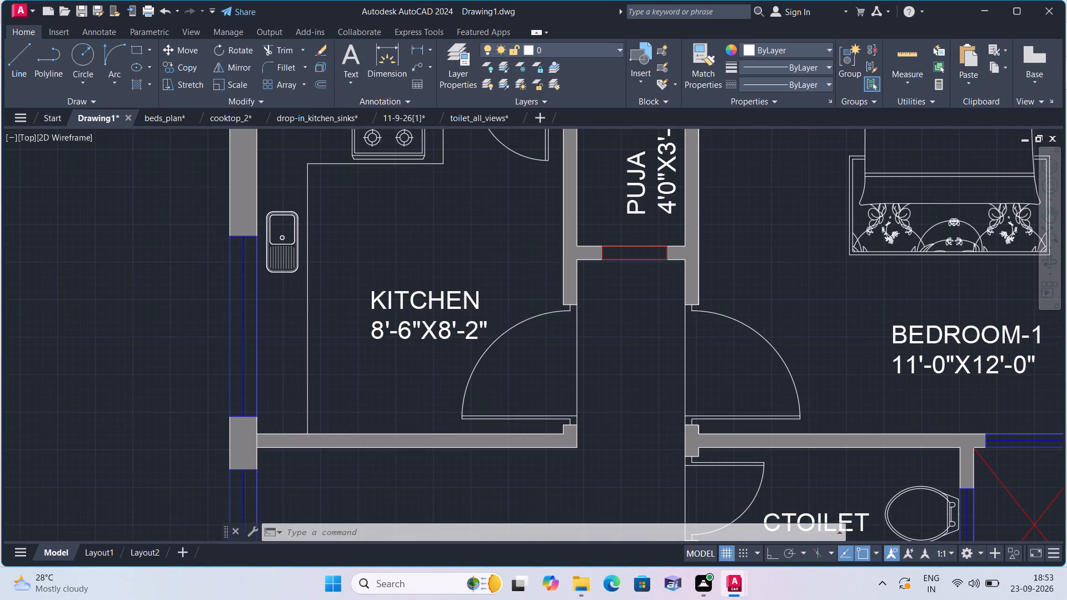
pyautogui.scroll(3, 347, 262)
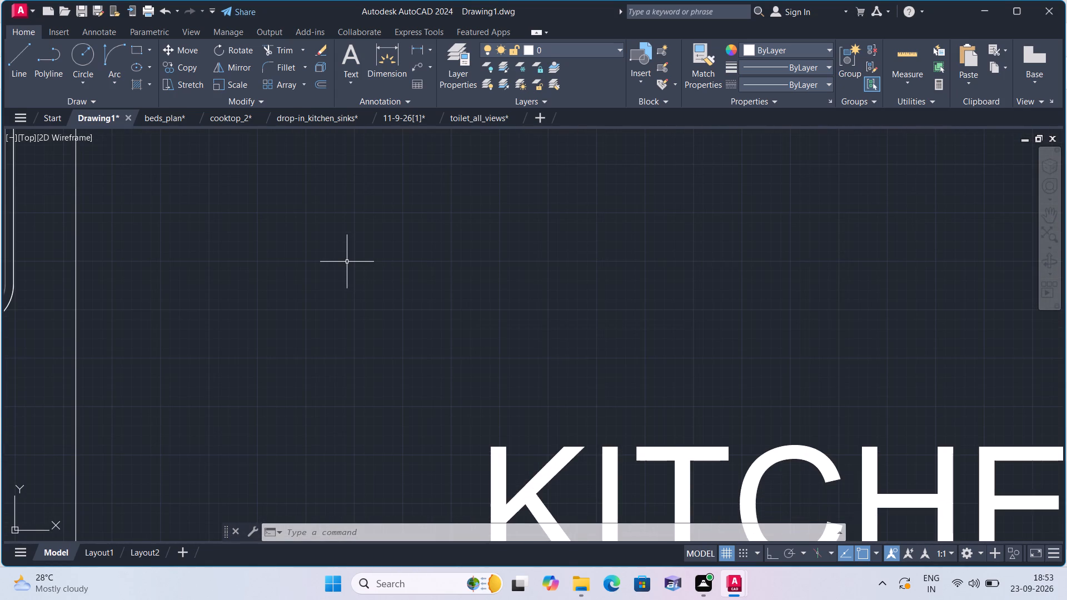
pyautogui.scroll(-3, 347, 262)
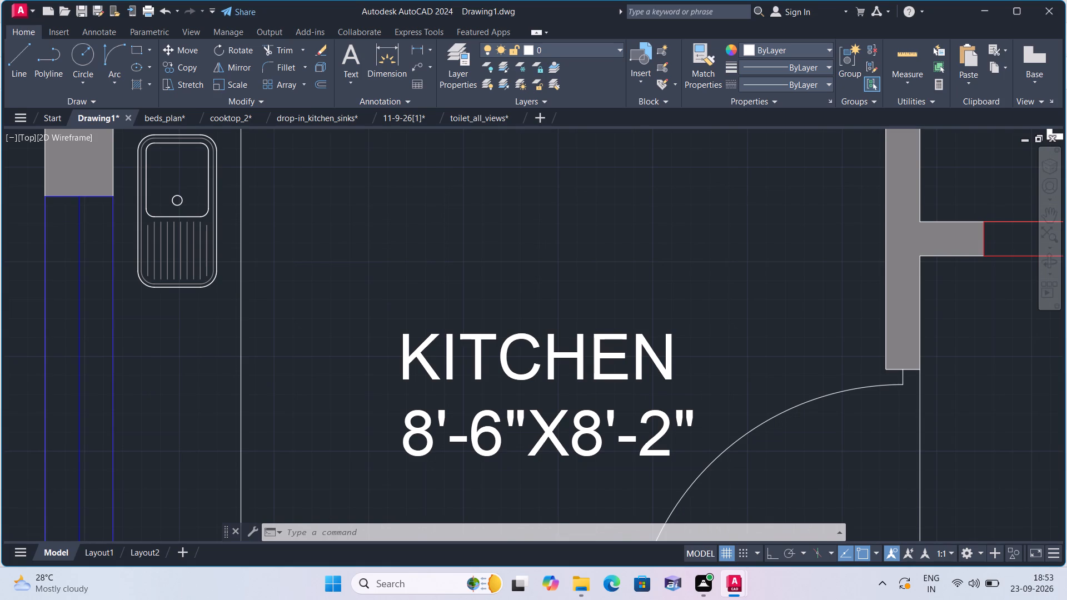
pyautogui.scroll(-1, 347, 262)
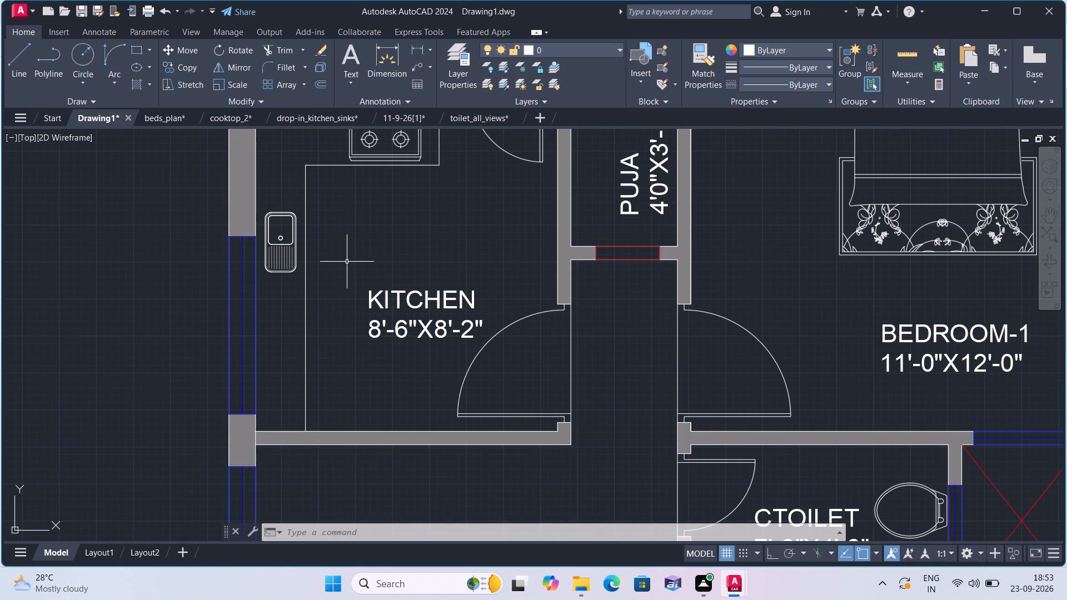
pyautogui.scroll(-2, 347, 262)
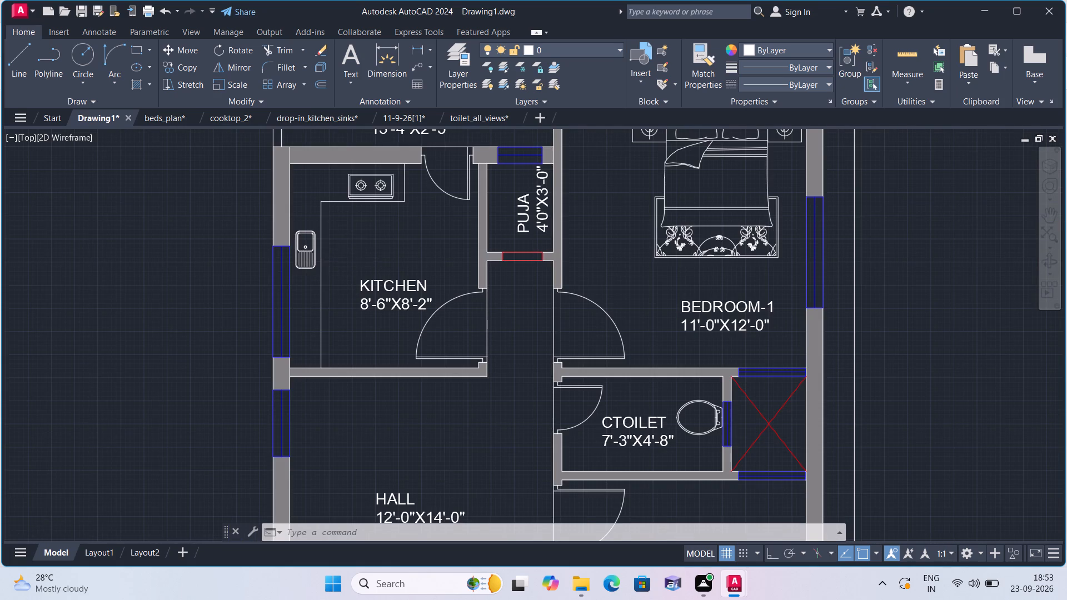
pyautogui.scroll(-1, 390, 256)
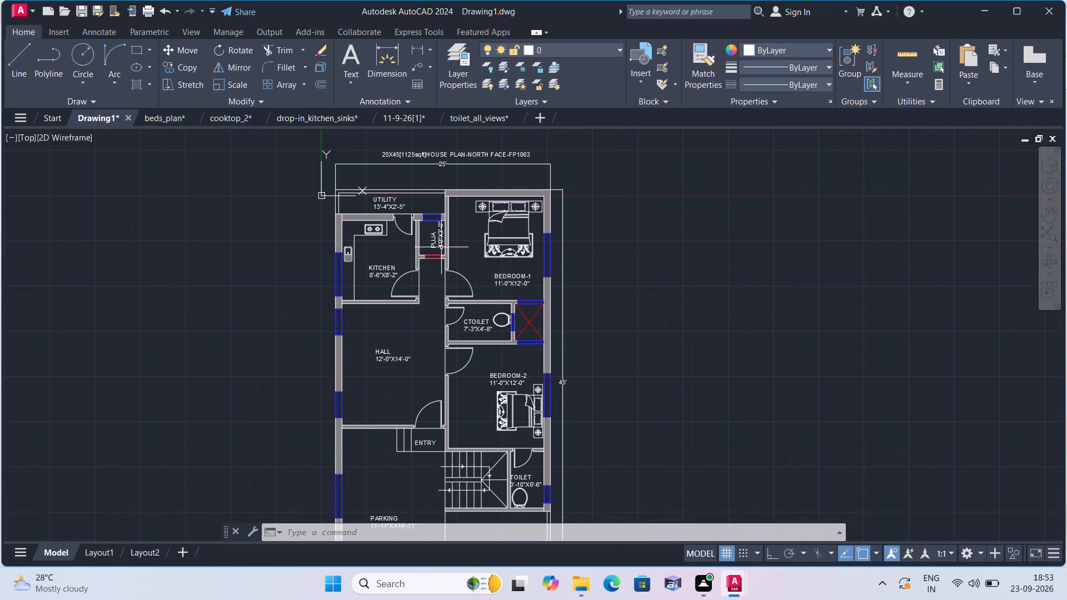
pyautogui.scroll(-1, 481, 261)
pyautogui.scroll(3, 479, 283)
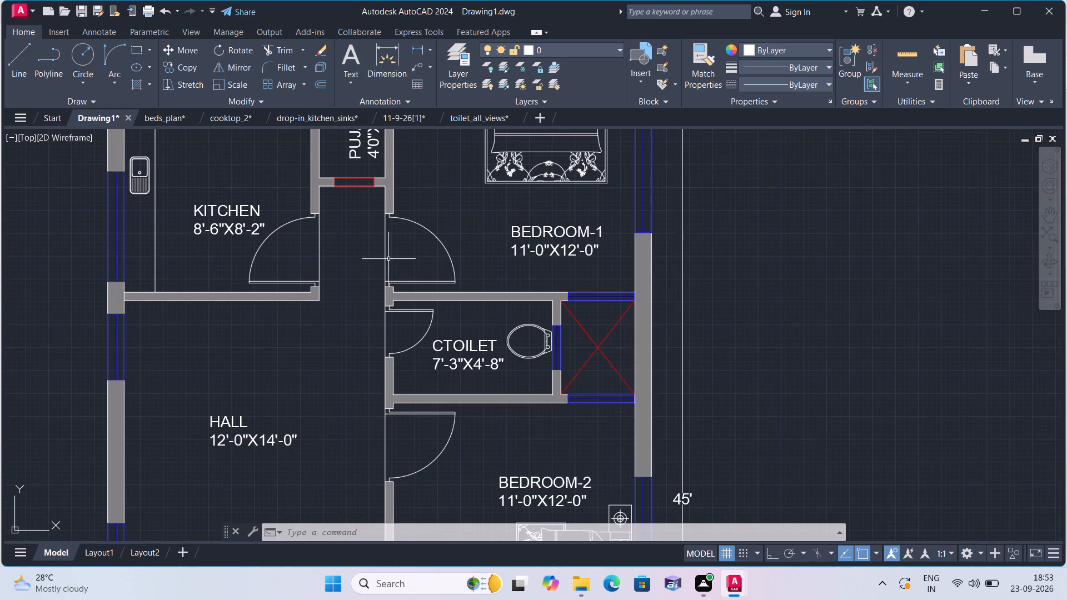
pyautogui.scroll(-1, 362, 227)
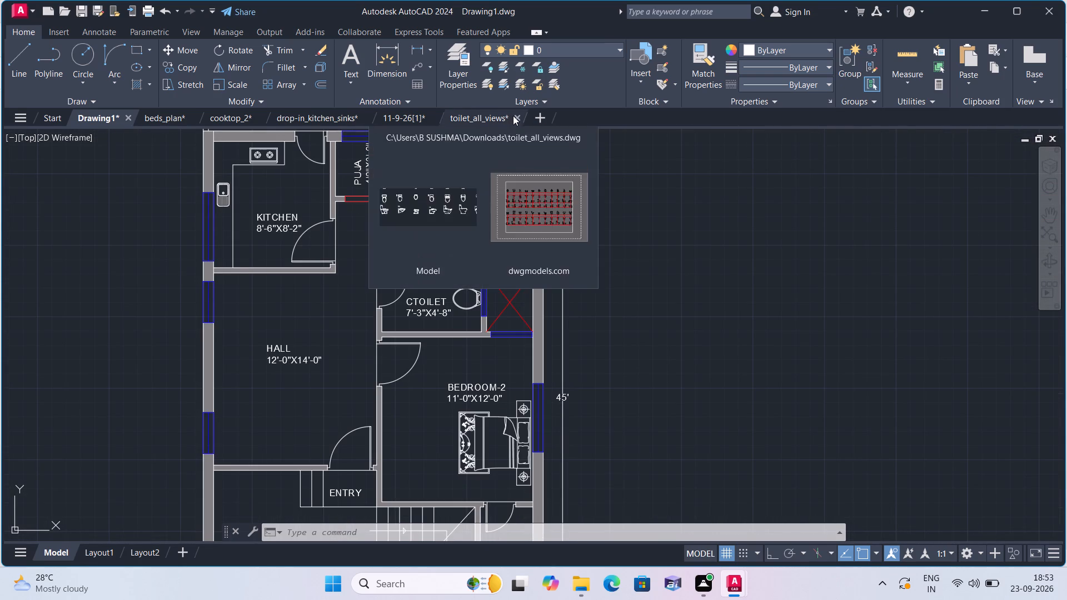
# Close the toilet_all_views drawing, saving its changes.
pyautogui.click(513, 116)
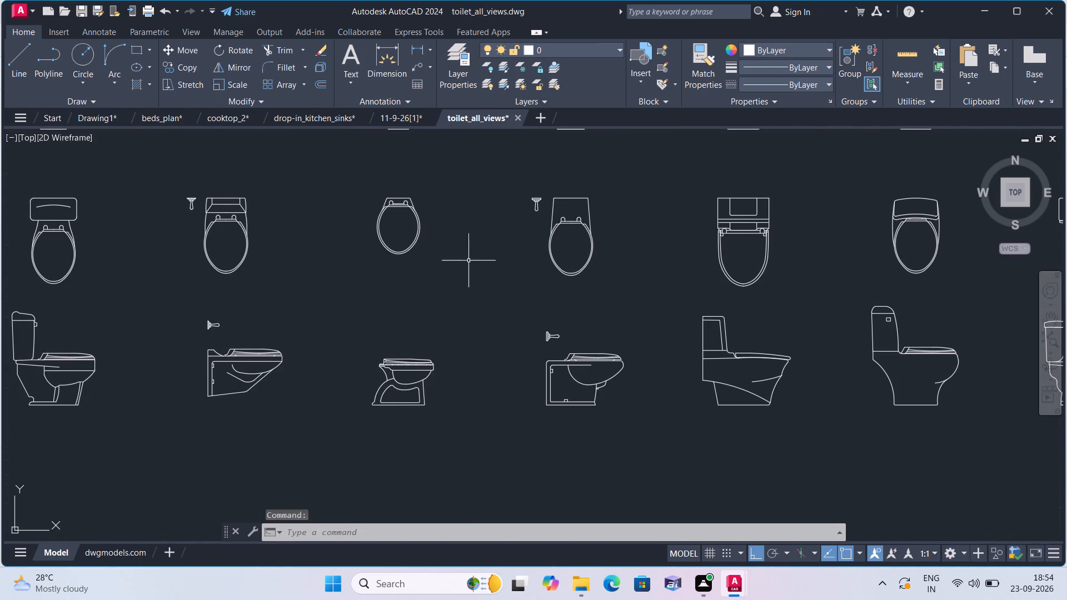
pyautogui.click(521, 115)
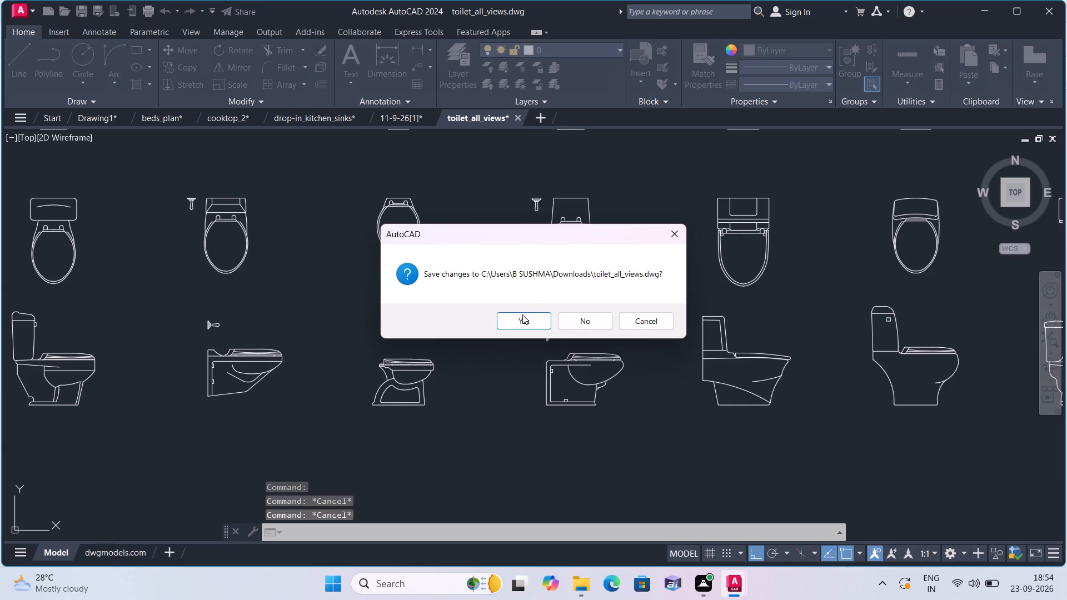
pyautogui.click(522, 314)
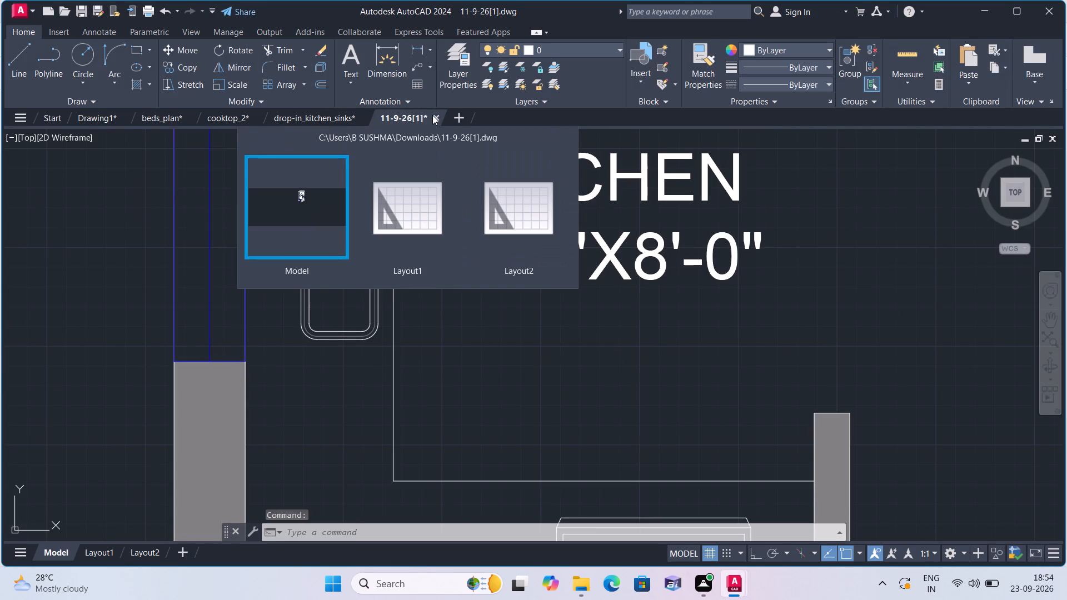
# Close the 11-9-26[1] drawing, saving its changes.
pyautogui.scroll(-2, 432, 116)
pyautogui.scroll(-1, 408, 188)
pyautogui.click(435, 114)
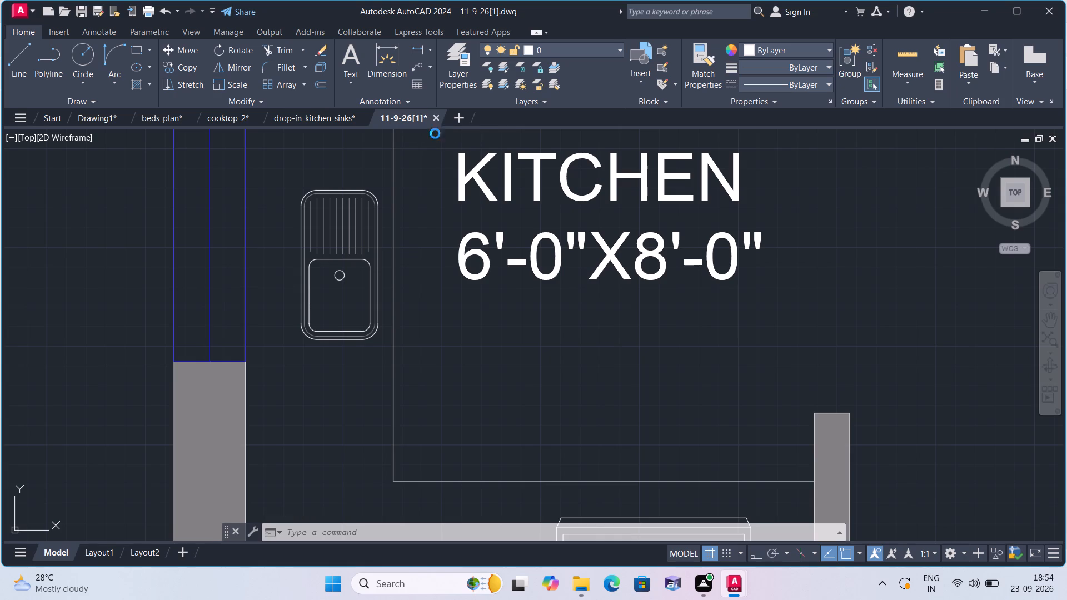
pyautogui.click(512, 316)
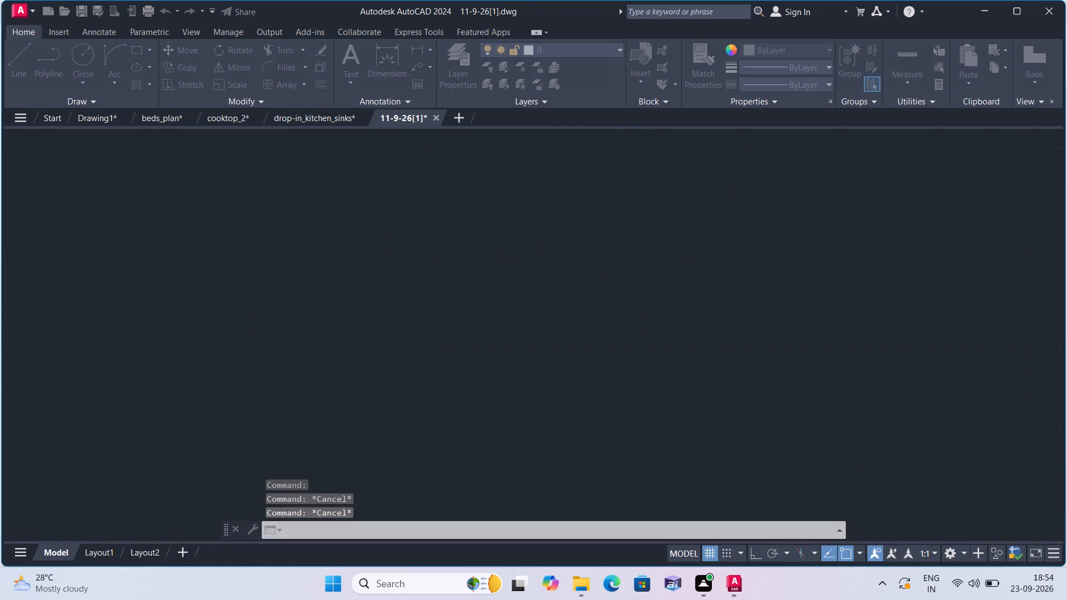
# Close the drop-in_kitchen_sinks drawing, saving its changes.
pyautogui.click(367, 119)
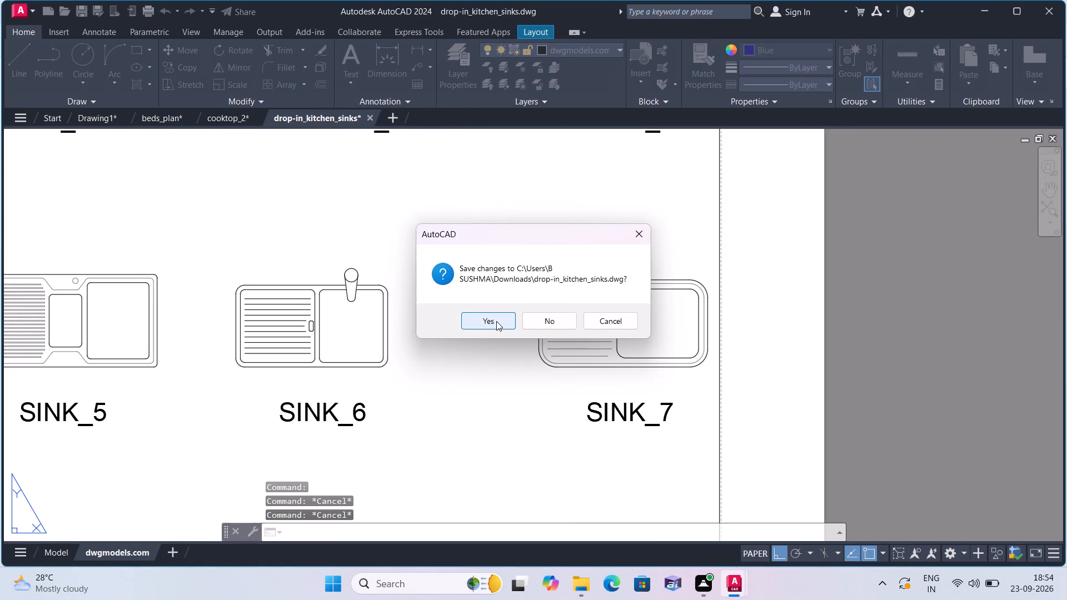
pyautogui.click(487, 317)
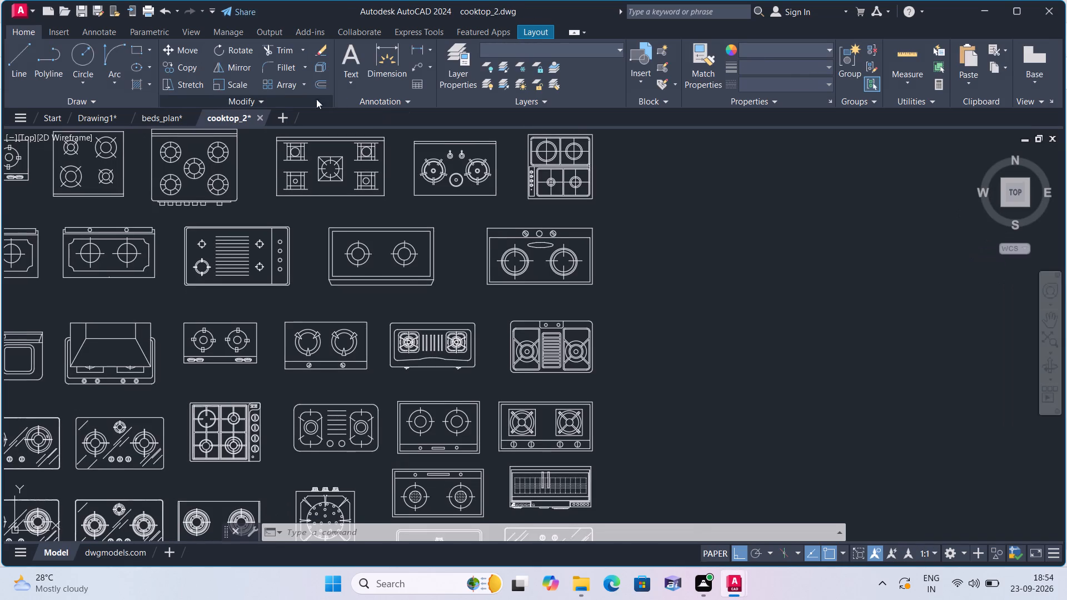
# Close the cooktop_2 drawing, saving its changes.
pyautogui.click(255, 113)
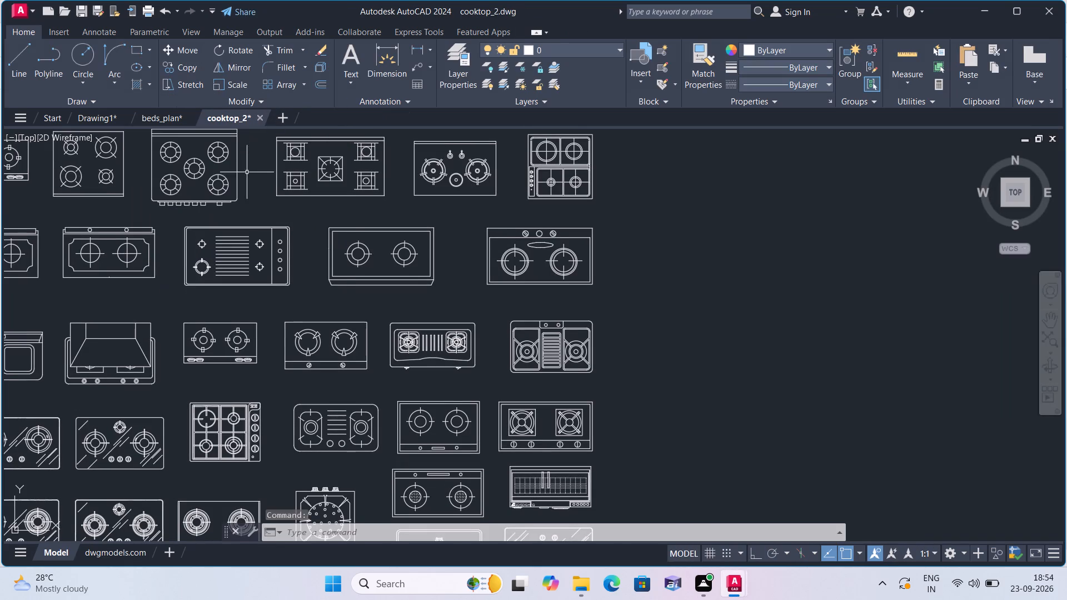
pyautogui.click(255, 113)
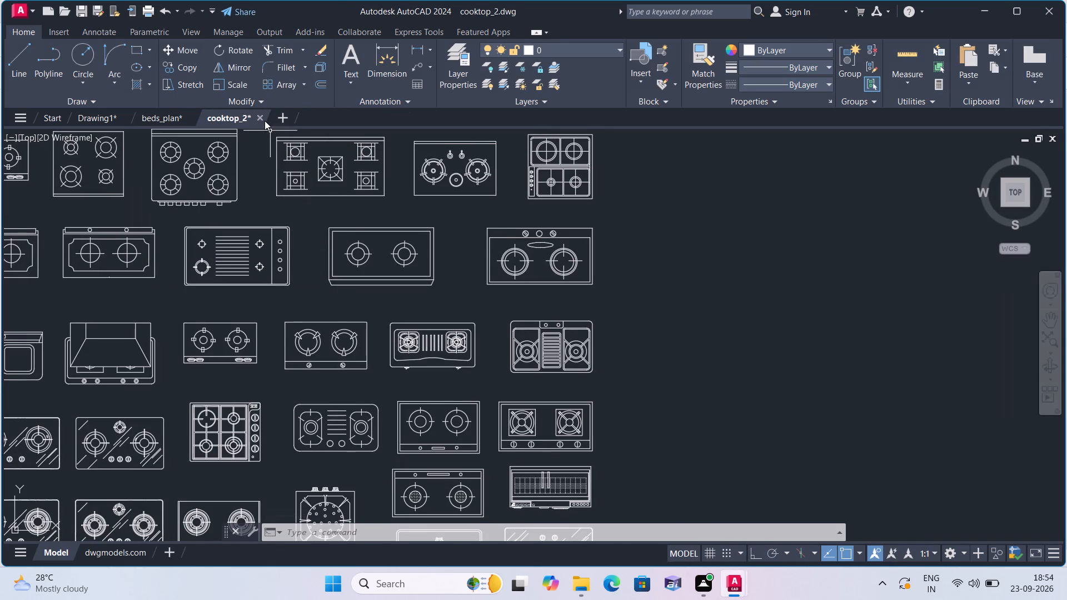
pyautogui.click(265, 121)
pyautogui.click(260, 118)
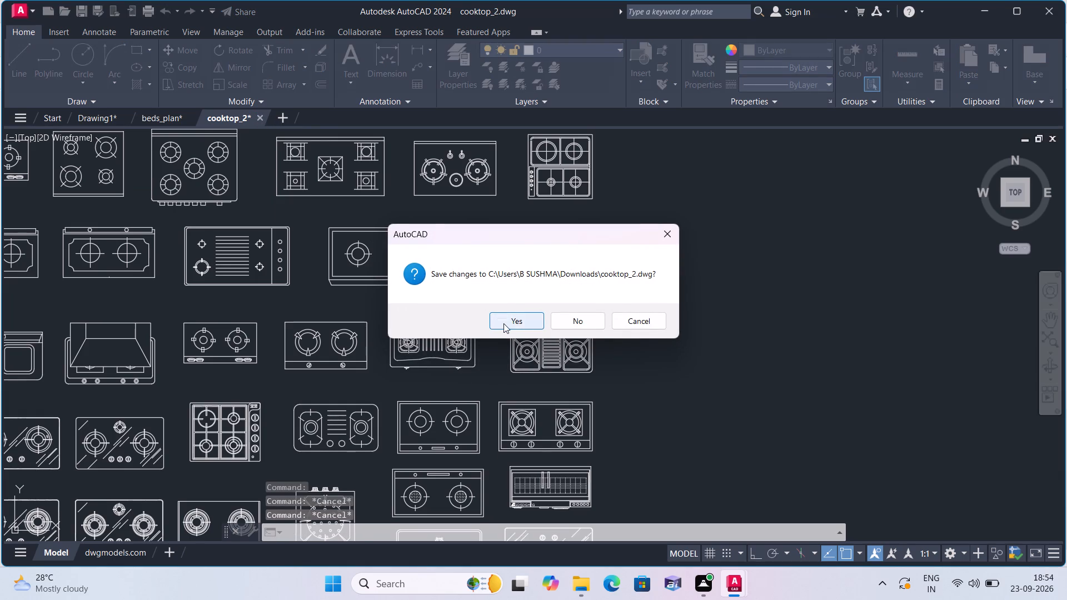
pyautogui.click(503, 323)
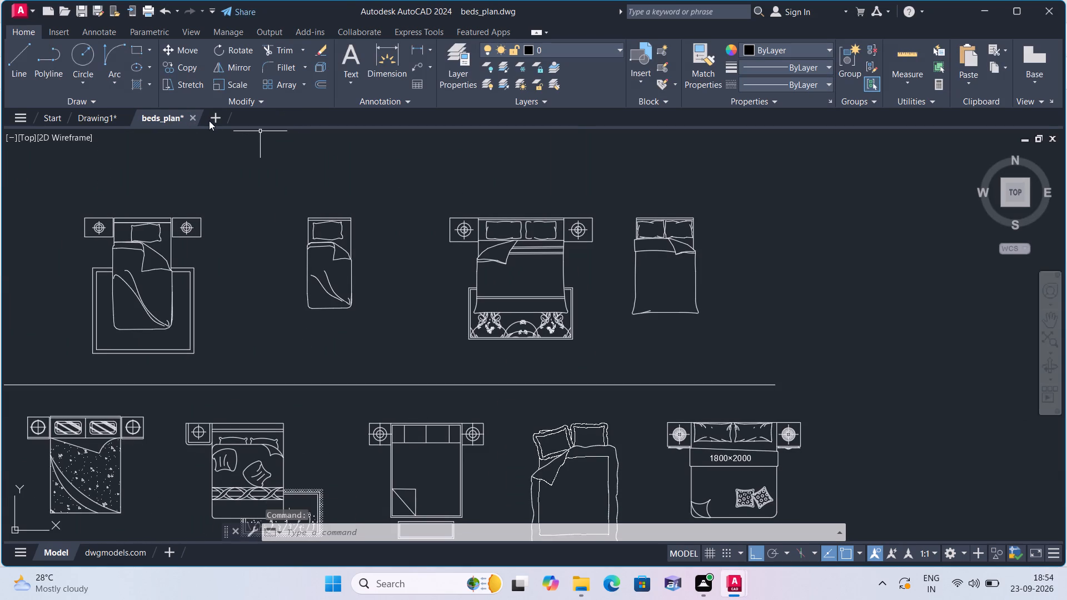
# Close the beds_plan drawing, saving its changes.
pyautogui.click(192, 116)
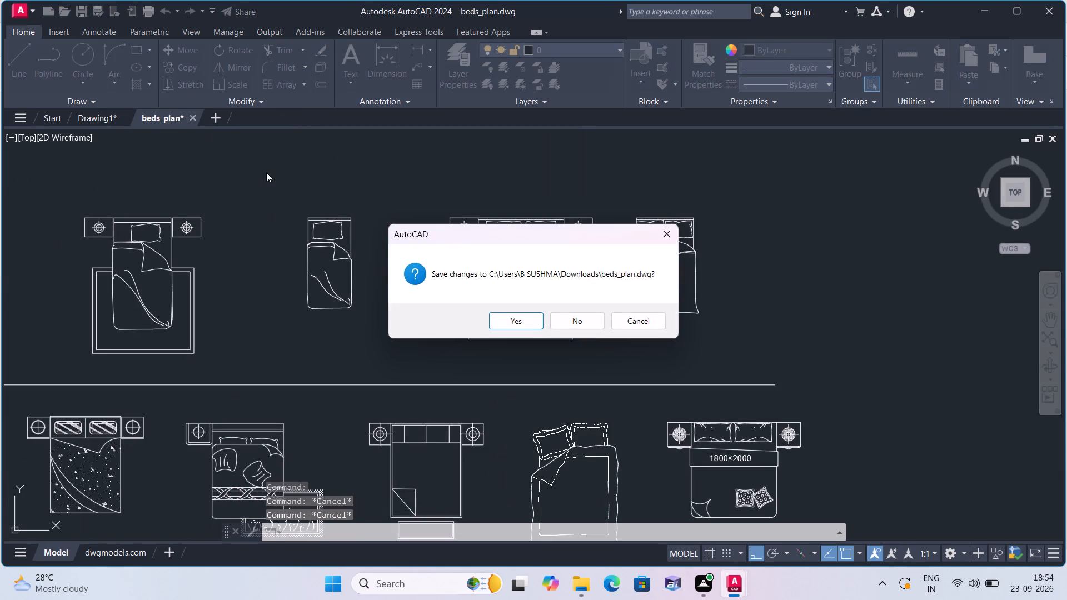
pyautogui.click(511, 324)
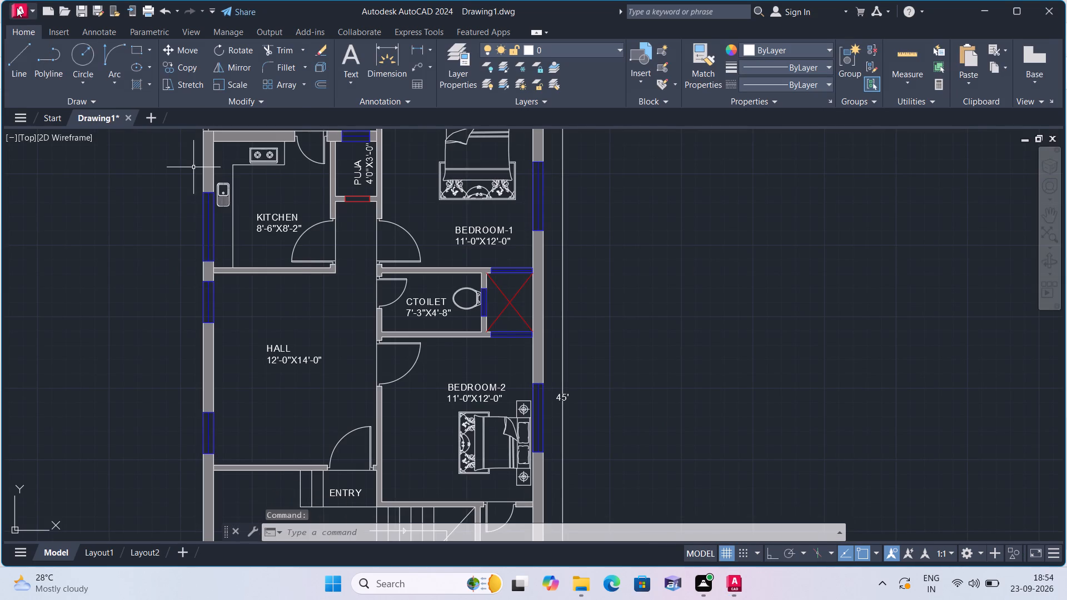
# Save the floor plan drawing in Downloads under the file name 11-9-26[2].
pyautogui.click(19, 8)
pyautogui.click(74, 147)
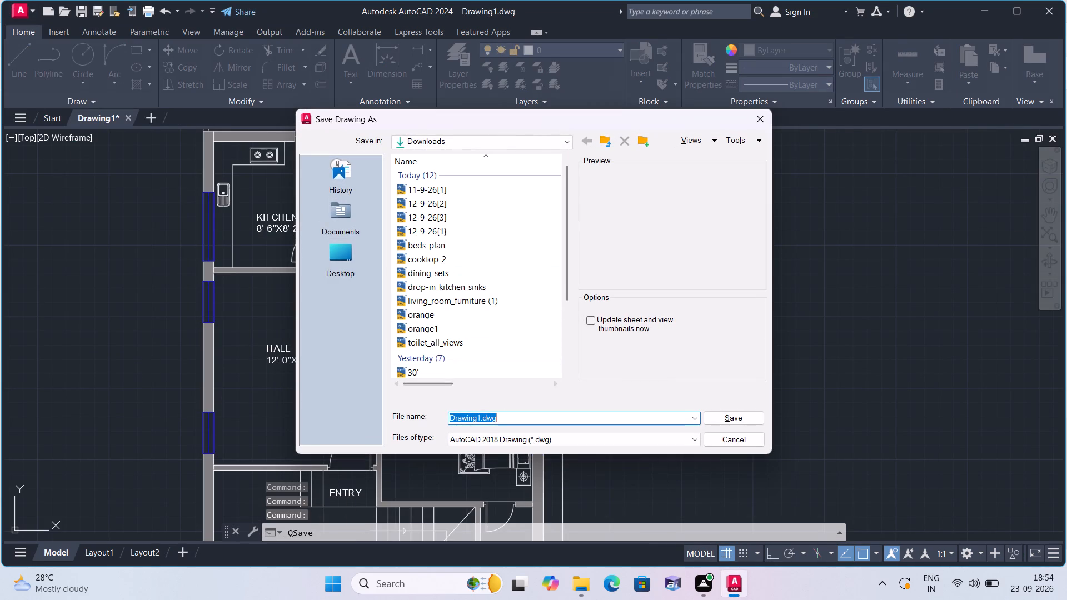
pyautogui.click(506, 415)
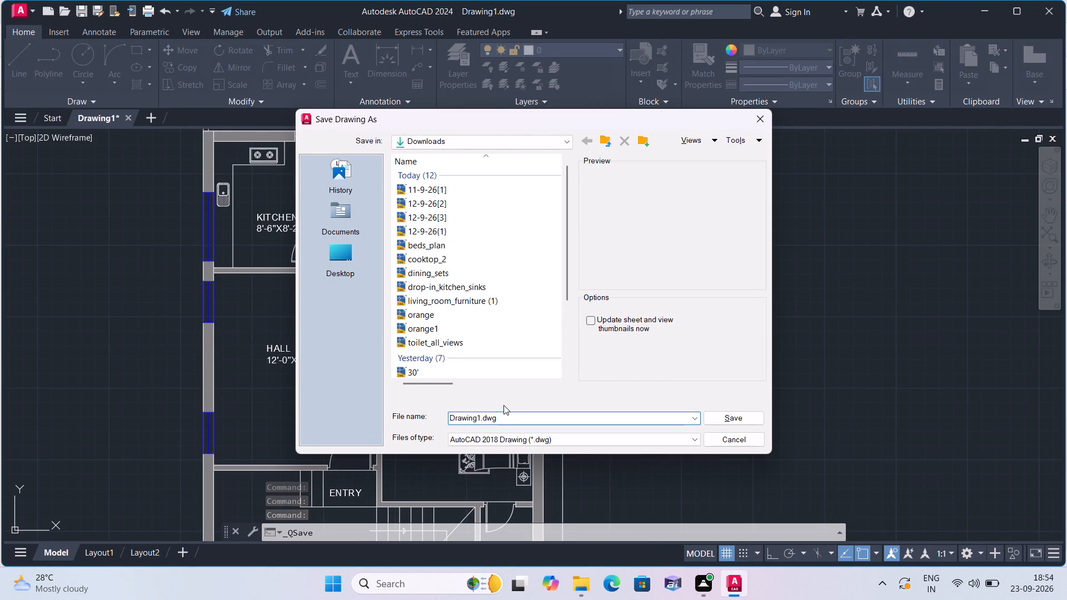
pyautogui.press('BackSpace')
pyautogui.press('BackSpace')
pyautogui.press('BackSpace')
pyautogui.press('BackSpace')
pyautogui.press('BackSpace')
pyautogui.press('BackSpace')
pyautogui.press('BackSpace')
pyautogui.press('BackSpace')
pyautogui.press('BackSpace')
pyautogui.press('BackSpace')
pyautogui.press('BackSpace')
pyautogui.press('BackSpace')
pyautogui.press('BackSpace')
pyautogui.press('BackSpace')
pyautogui.press('BackSpace')
pyautogui.press('BackSpace')
pyautogui.press('BackSpace')
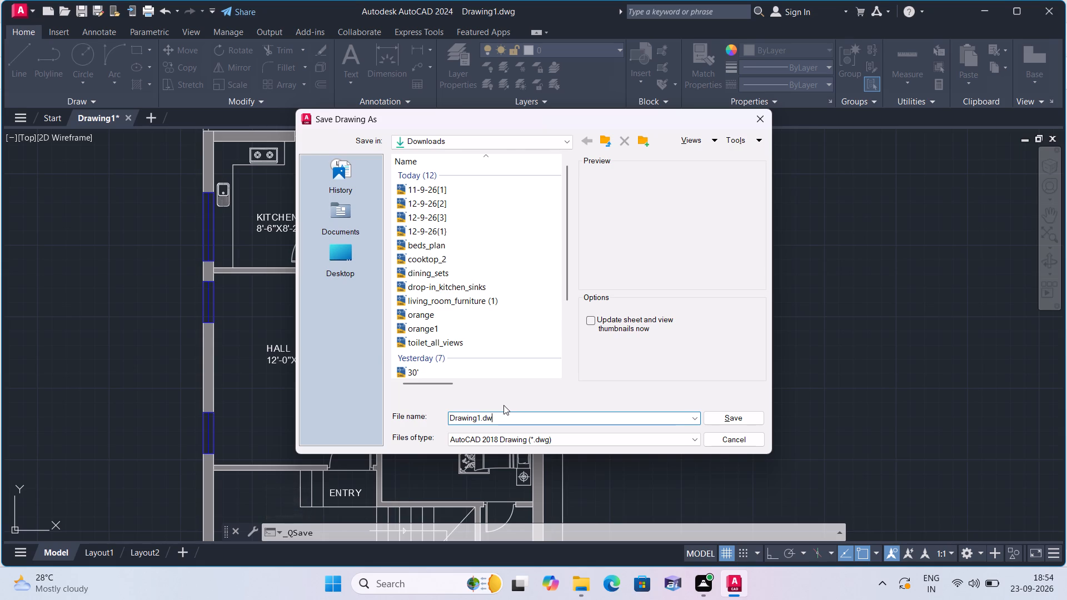
pyautogui.write('11-9')
pyautogui.write('-26')
pyautogui.write('[2]')
pyautogui.click(726, 419)
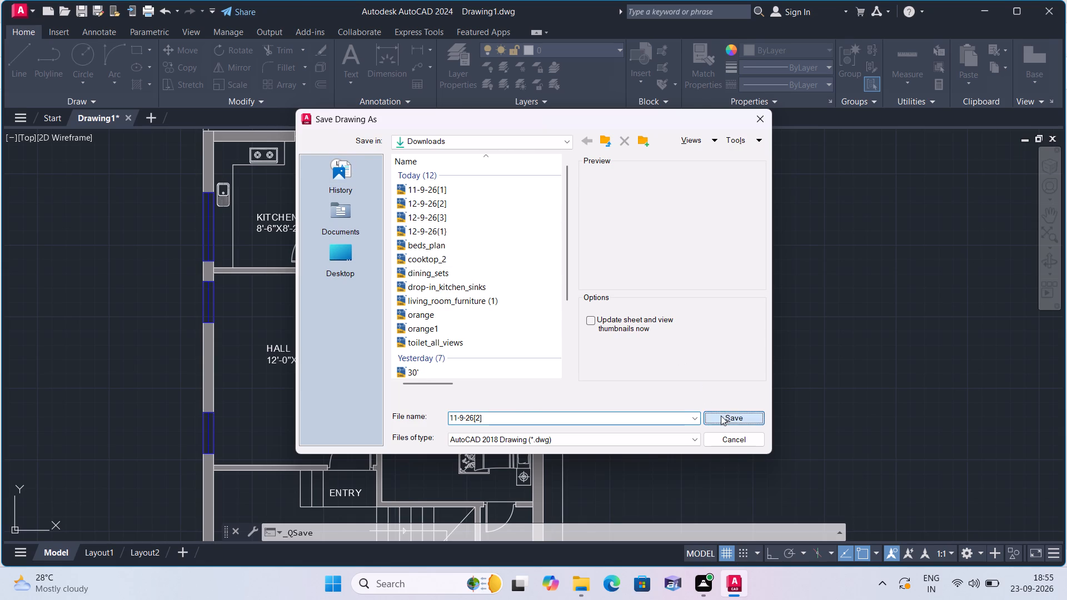
# Start a plot of the floor plan using DWG To PDF.pc3 and the ISO A4 (297.00 x 210.00 MM) paper size.
pyautogui.scroll(-2, 398, 287)
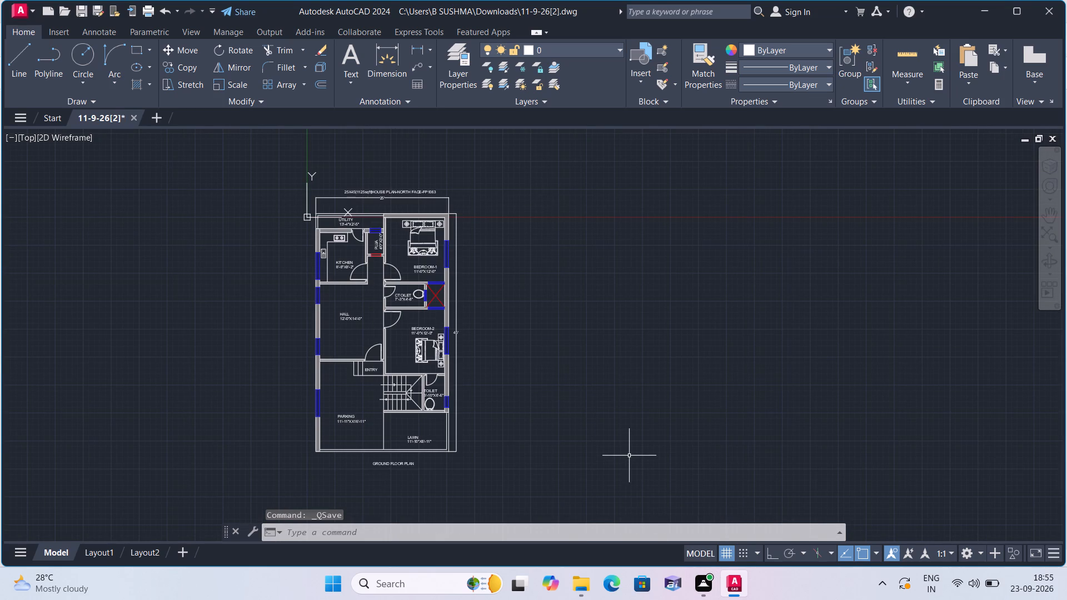
pyautogui.write('plot')
pyautogui.press('space')
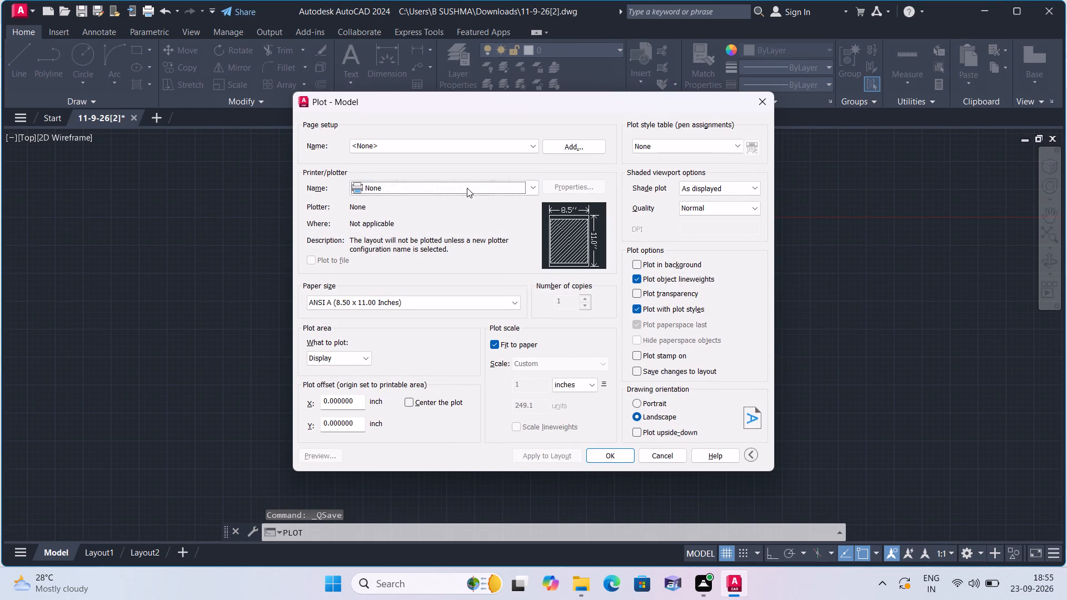
pyautogui.click(467, 187)
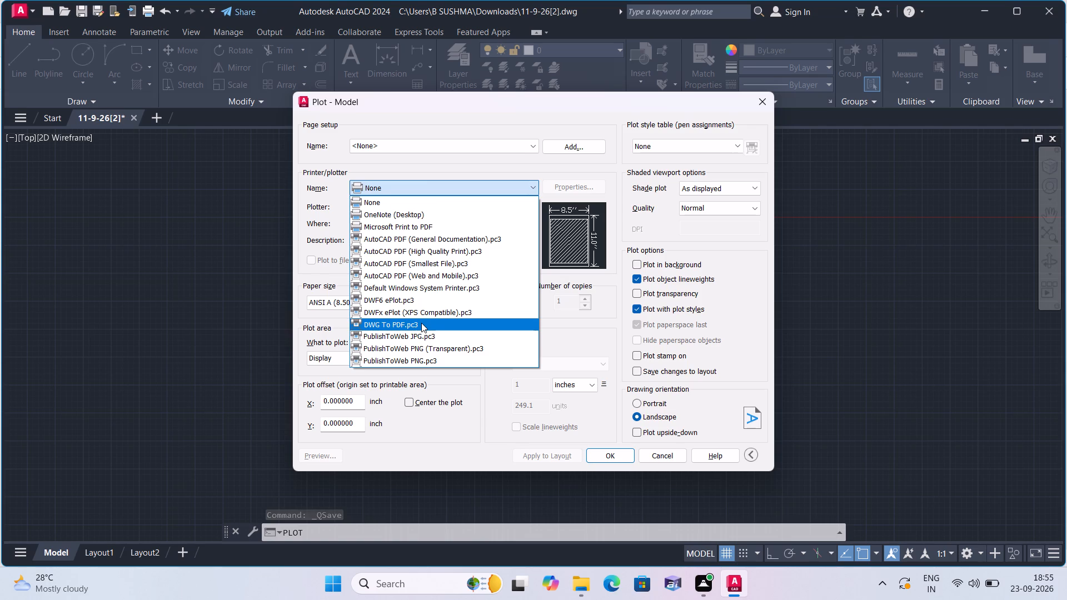
pyautogui.click(421, 323)
pyautogui.click(391, 302)
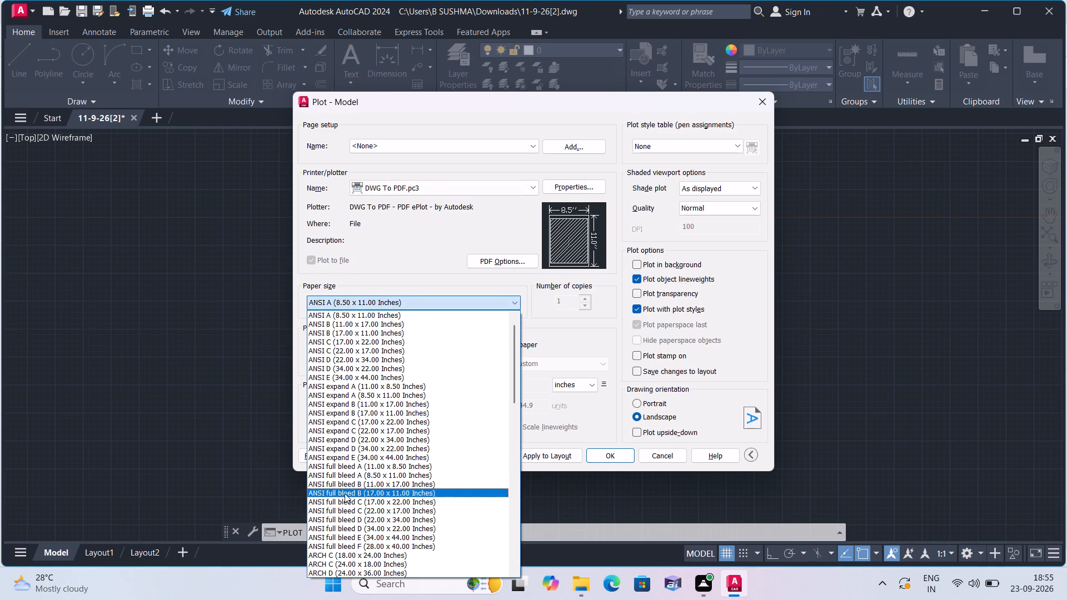
pyautogui.scroll(-10, 343, 527)
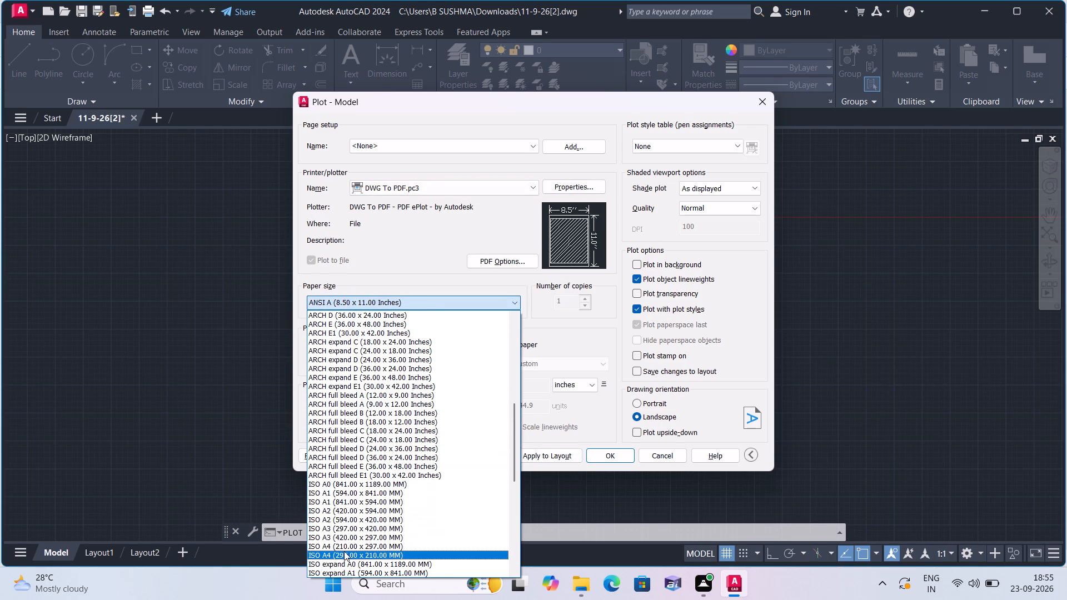
pyautogui.click(344, 551)
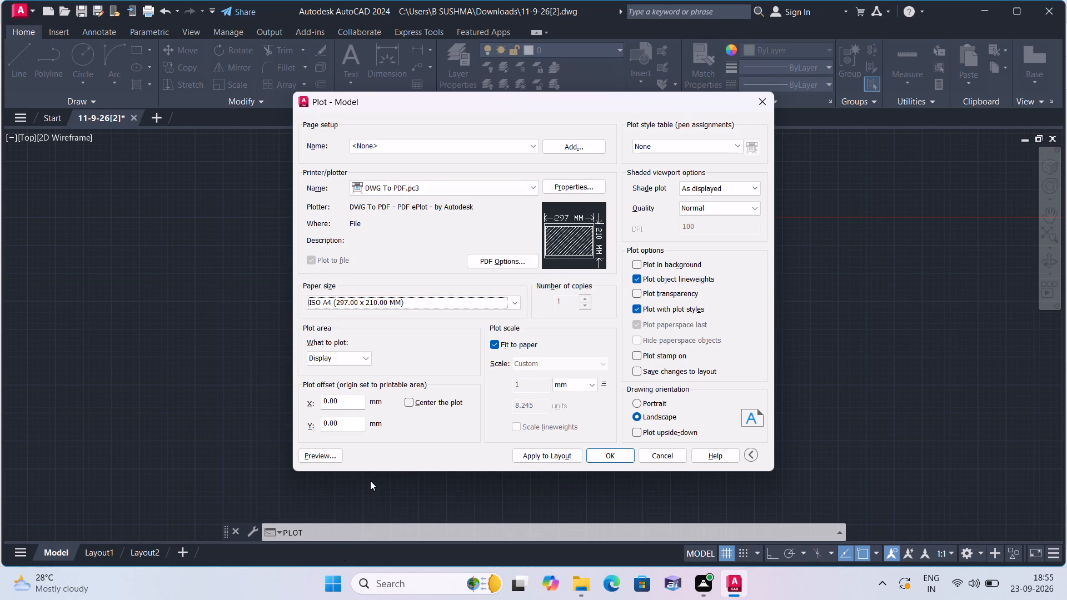
# Set the plot area to a window enclosing the whole floor plan with its titles, and centre the plot.
pyautogui.click(365, 358)
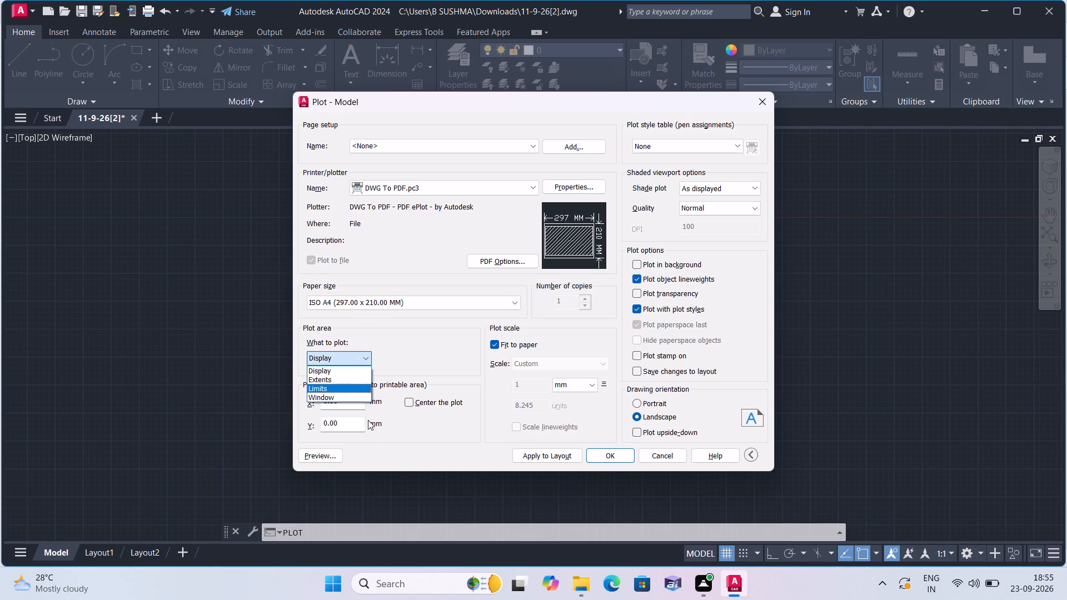
pyautogui.click(365, 397)
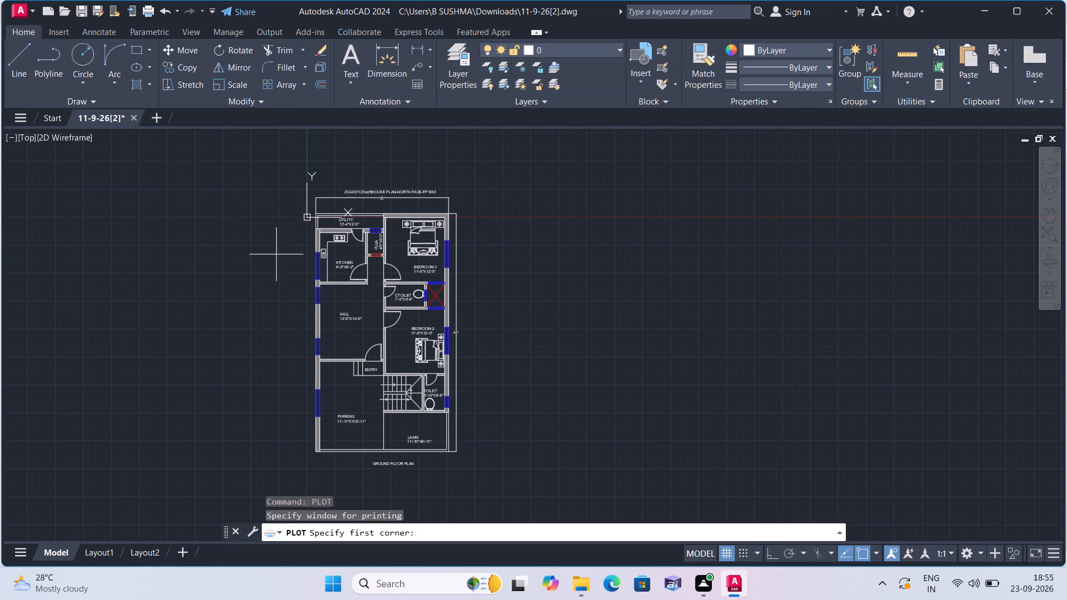
pyautogui.click(266, 155)
pyautogui.click(545, 511)
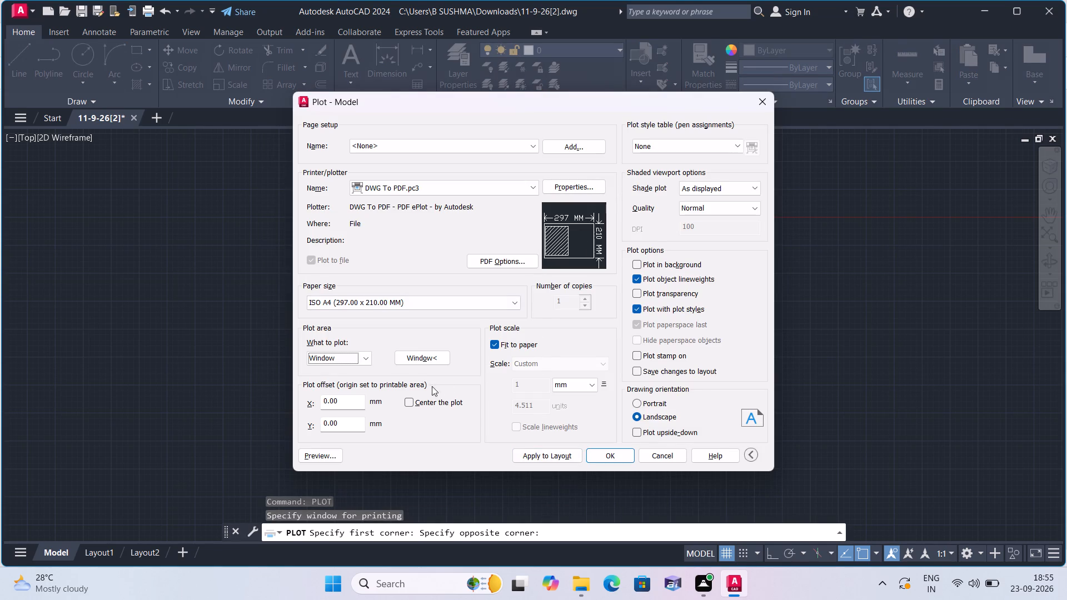
pyautogui.click(411, 399)
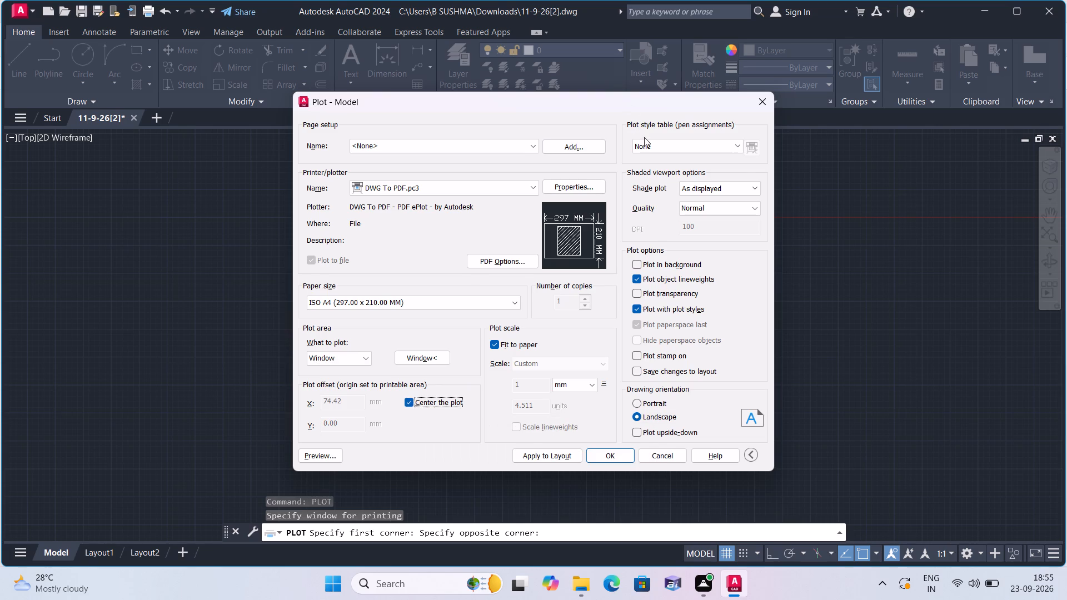
# Choose the acad.ctb plot style table and assign it to all layouts.
pyautogui.click(645, 141)
pyautogui.click(644, 171)
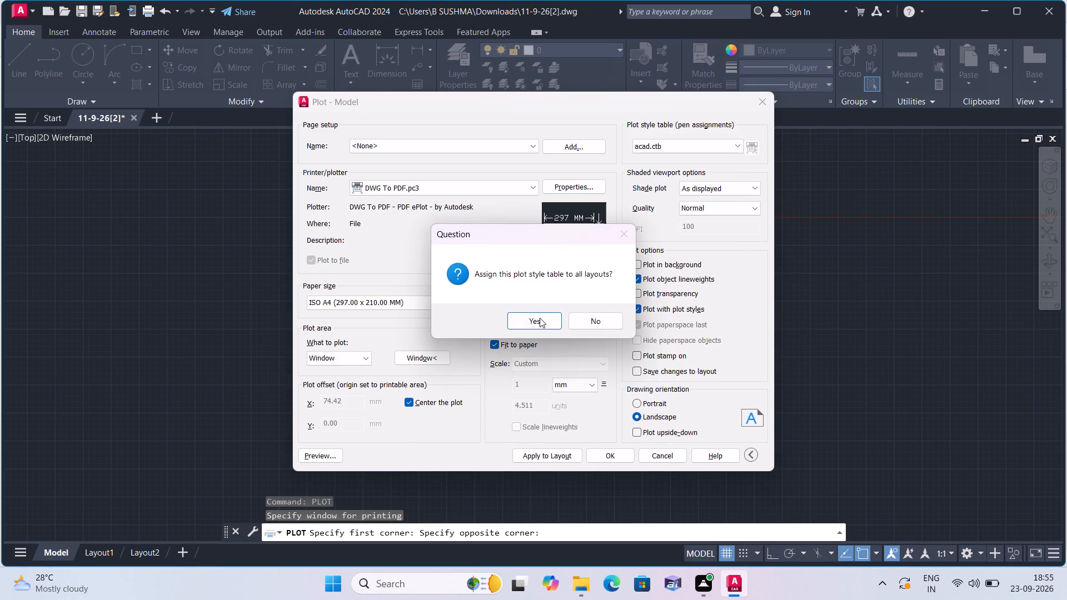
pyautogui.click(536, 321)
# Preview the plot and examine the titles, dimensions, rooms and furniture up close and across the whole sheet.
pyautogui.click(327, 458)
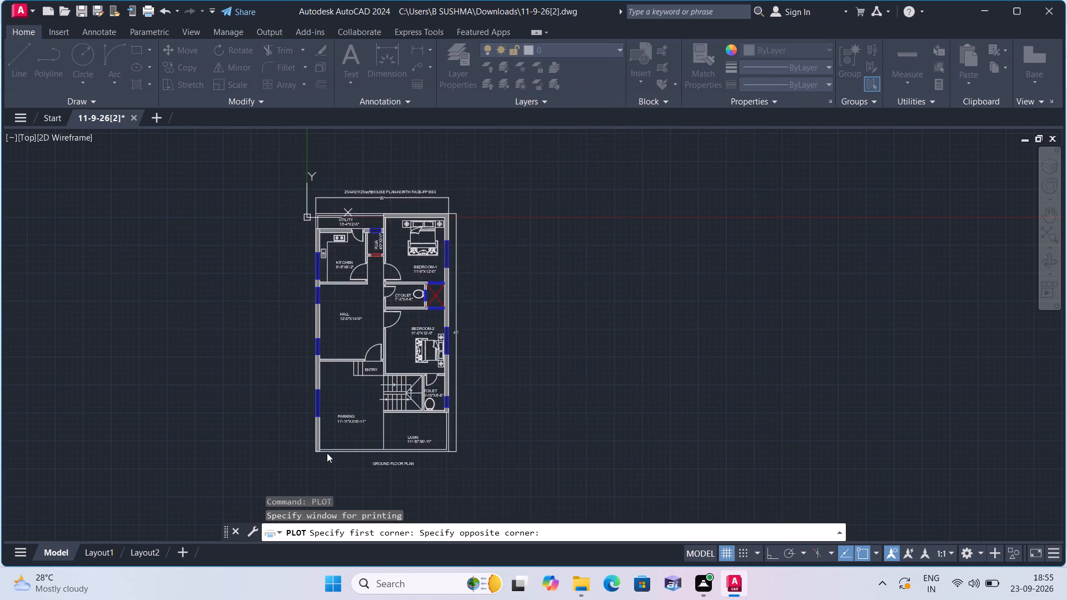
pyautogui.scroll(1, 442, 355)
pyautogui.moveTo(444, 357); pyautogui.dragTo(408, 389, button='middle')
pyautogui.moveTo(411, 391); pyautogui.dragTo(378, 399, button='middle')
pyautogui.moveTo(447, 402); pyautogui.dragTo(373, 424, button='middle')
pyautogui.scroll(-1, 369, 428)
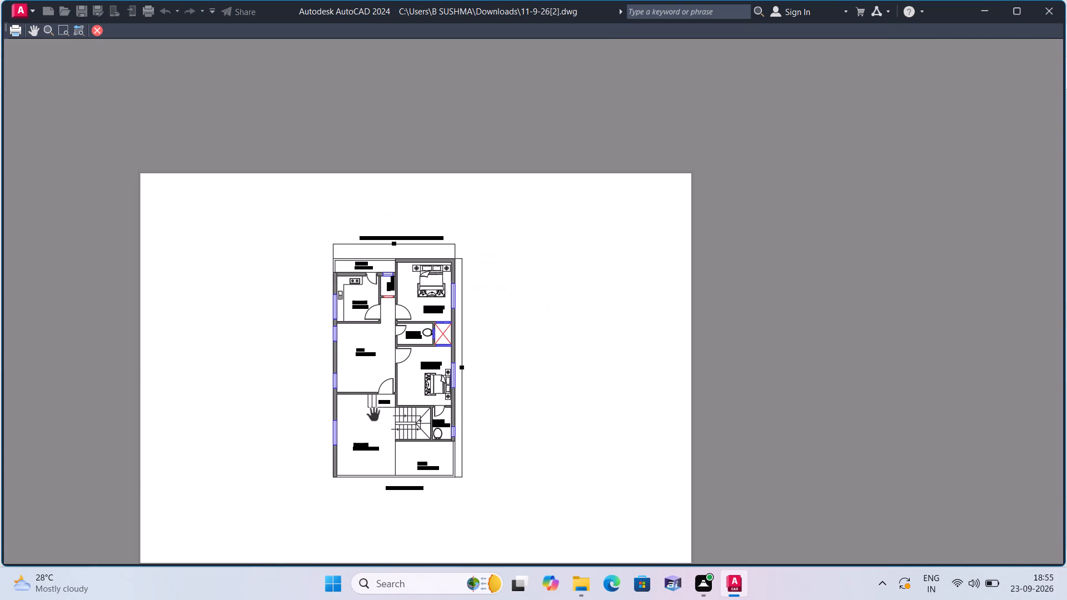
pyautogui.rightClick(382, 408)
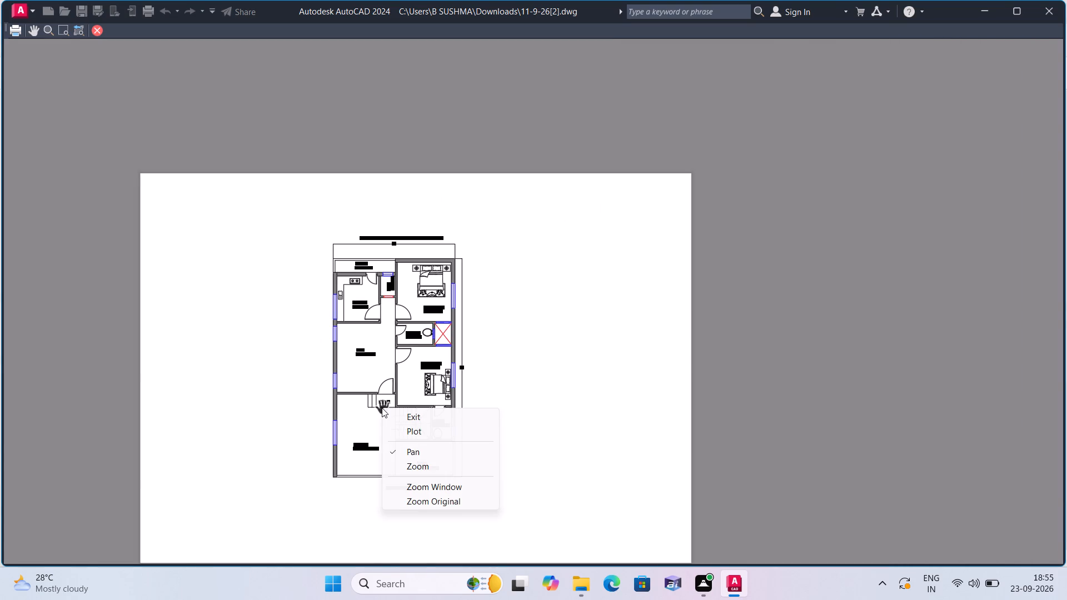
pyautogui.scroll(3, 386, 248)
pyautogui.scroll(2, 411, 208)
pyautogui.scroll(2, 375, 258)
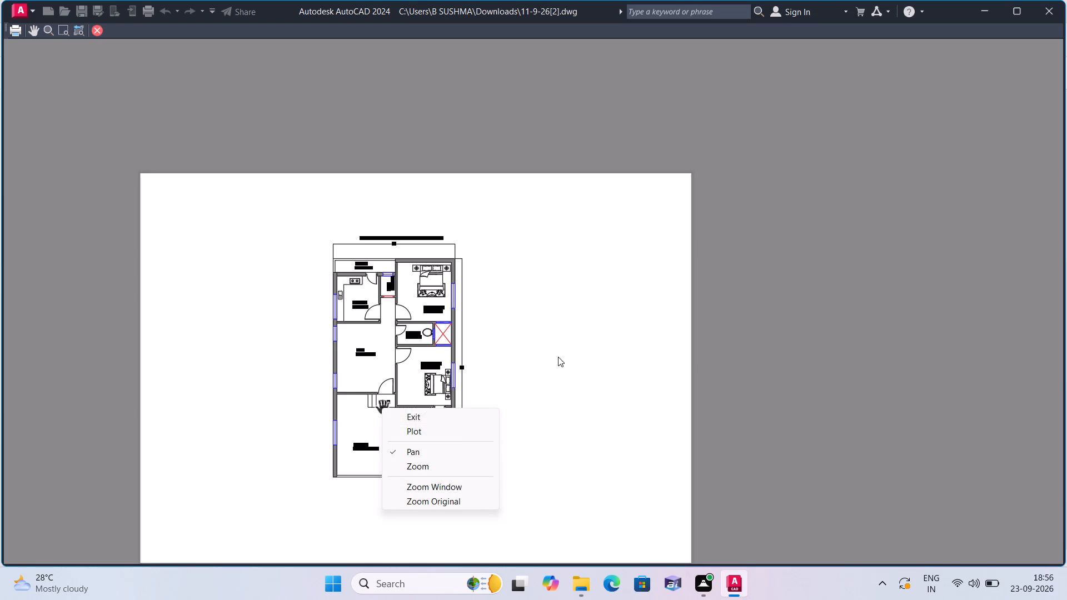
pyautogui.click(557, 350)
pyautogui.scroll(3, 358, 276)
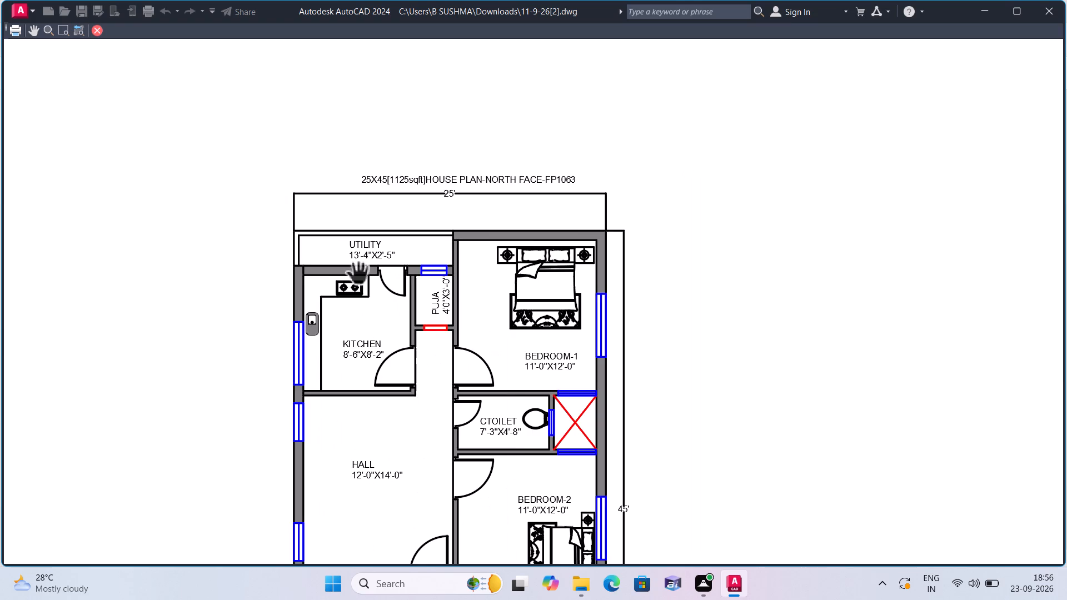
pyautogui.moveTo(433, 258); pyautogui.dragTo(424, 317, button='middle')
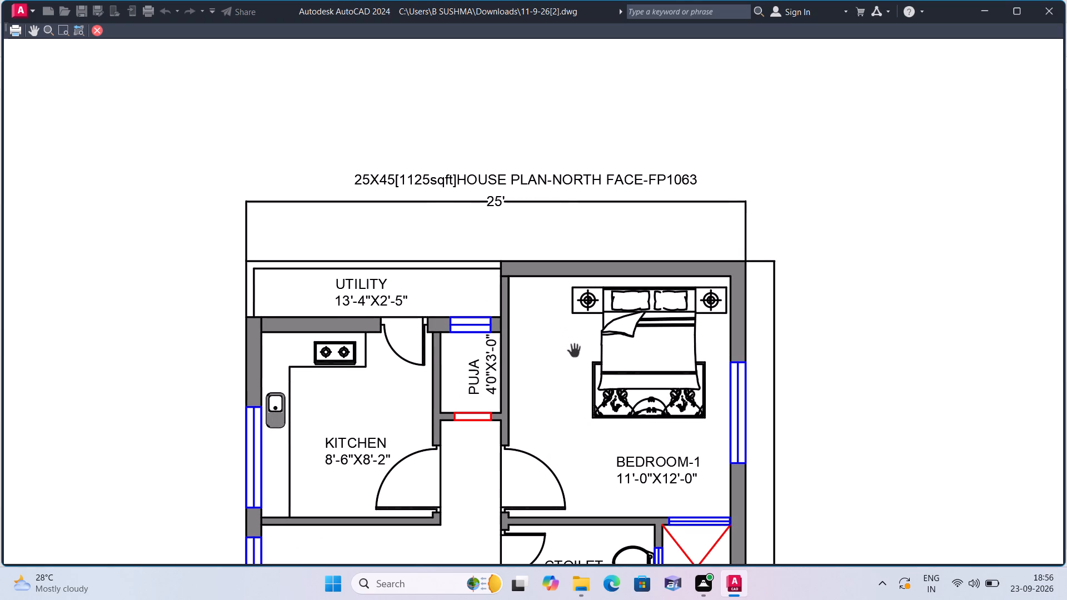
pyautogui.moveTo(574, 352); pyautogui.dragTo(499, 251, button='middle')
pyautogui.scroll(-1, 499, 251)
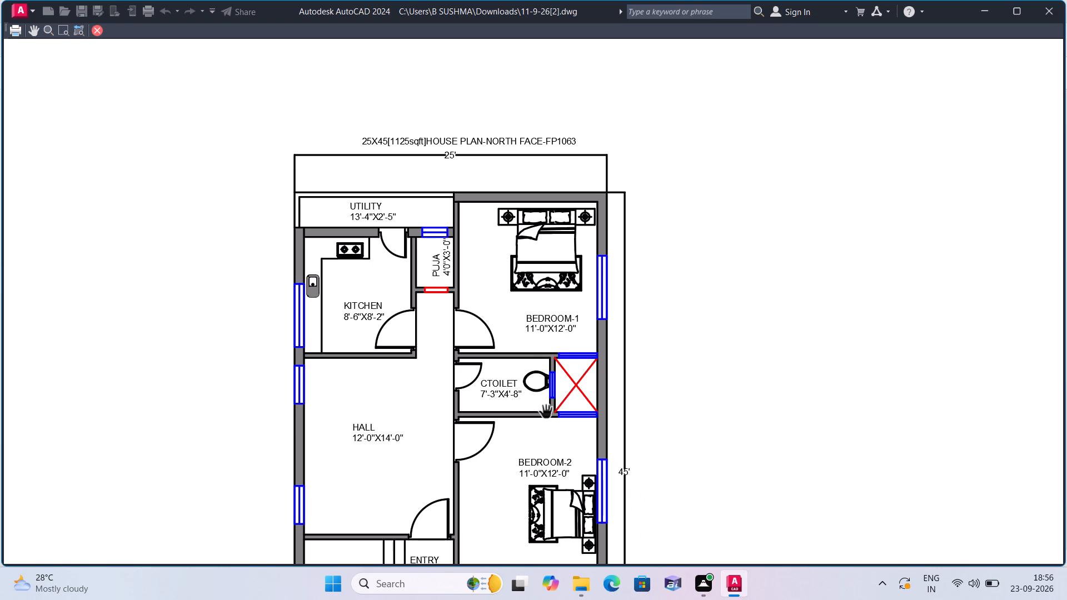
pyautogui.moveTo(545, 412); pyautogui.dragTo(504, 332, button='middle')
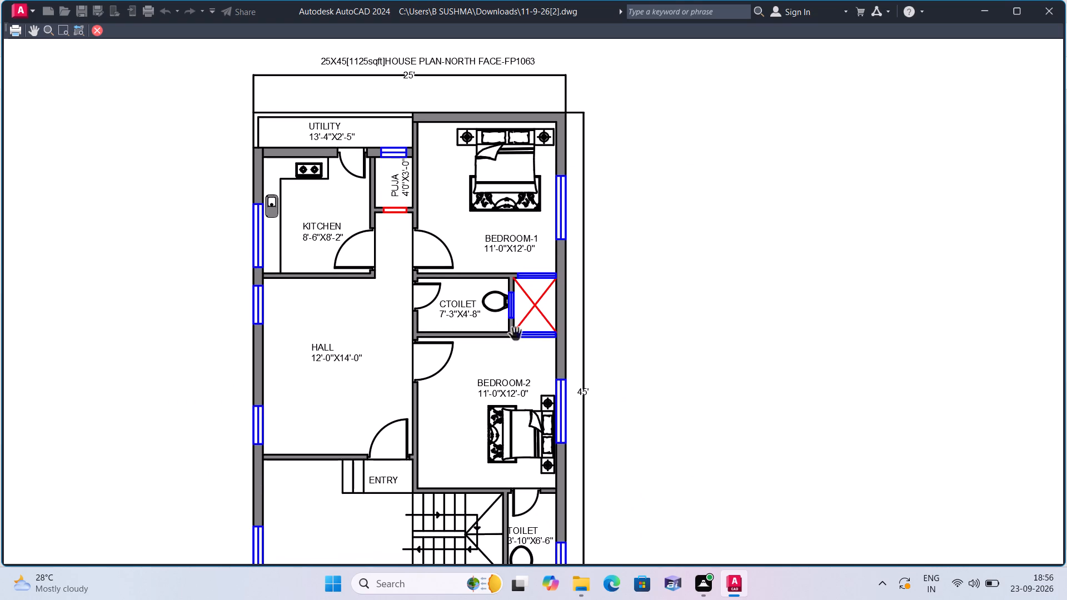
pyautogui.moveTo(535, 398); pyautogui.dragTo(520, 373, button='middle')
pyautogui.scroll(-1, 535, 398)
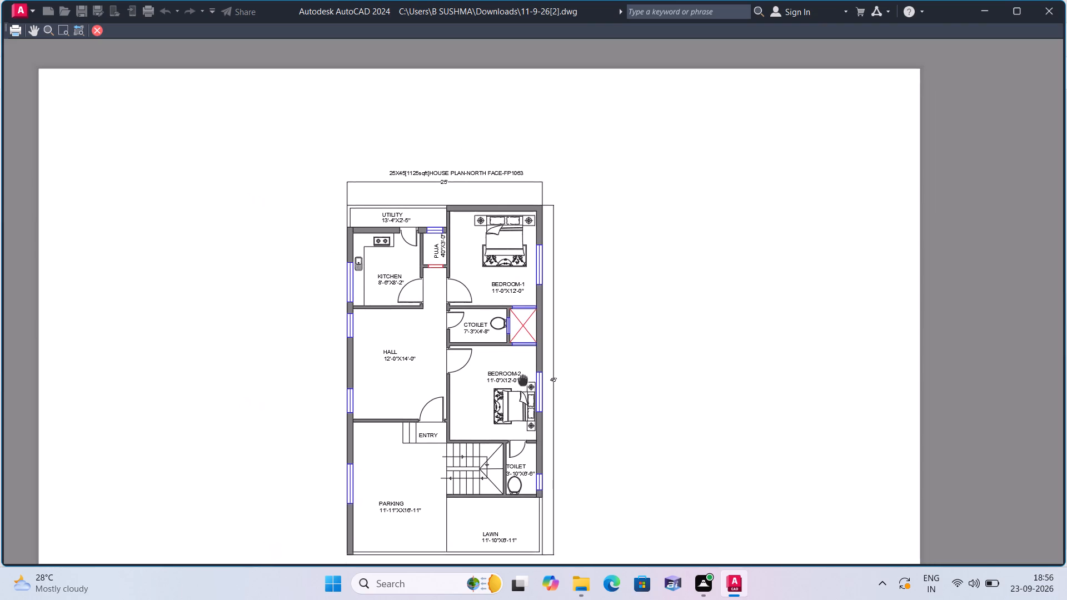
pyautogui.moveTo(520, 373); pyautogui.dragTo(513, 347, button='middle')
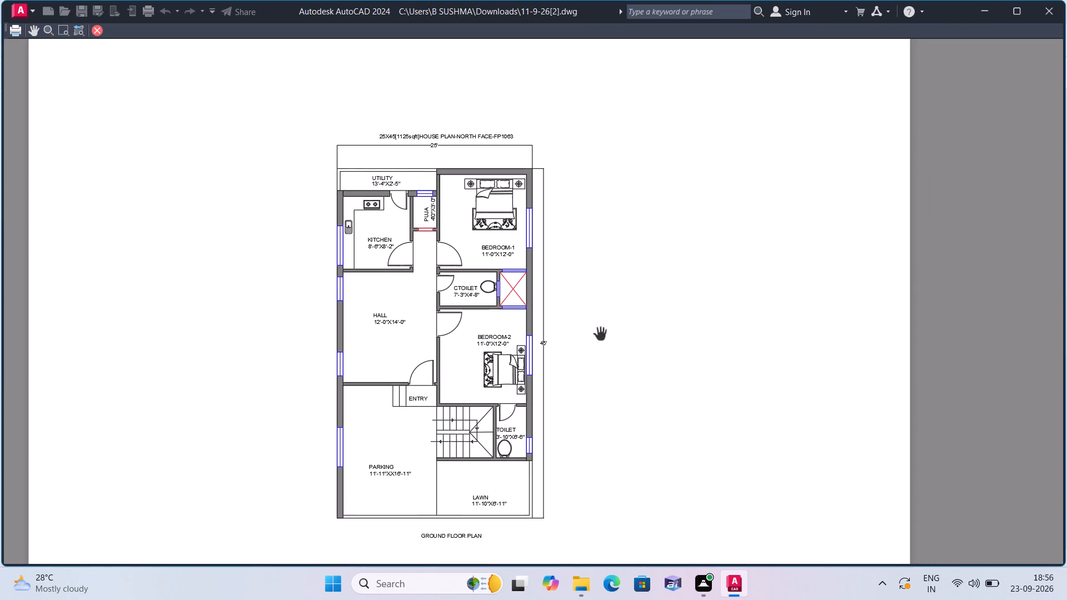
# Close the preview and plot the floor plan to 11-9-26[2]-Model.pdf in the Documents folder, dismissing the choice of PDF viewer.
pyautogui.rightClick(676, 289)
pyautogui.click(703, 297)
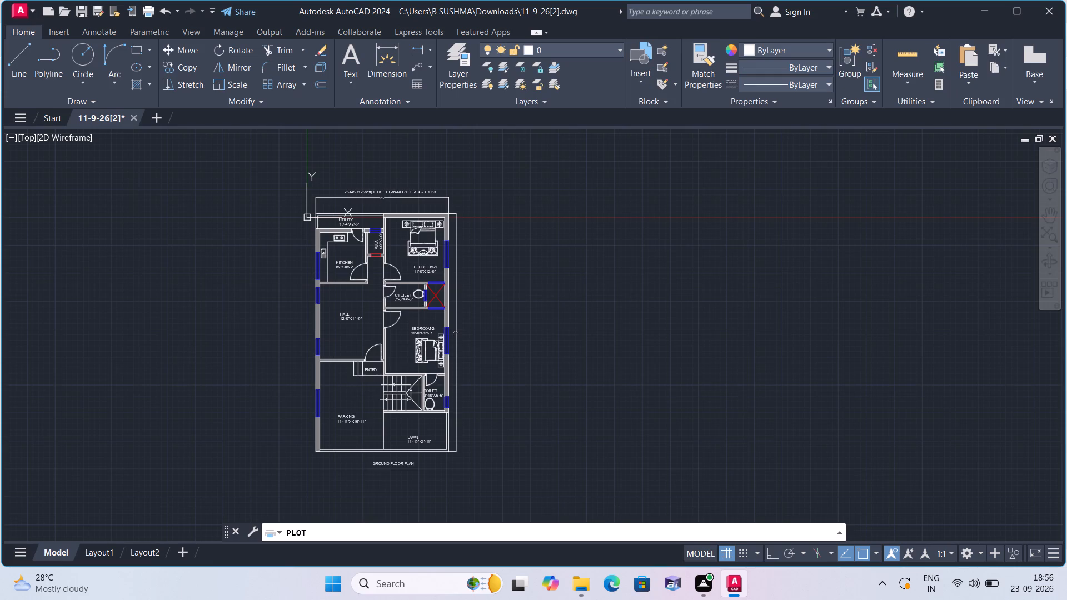
pyautogui.click(551, 456)
pyautogui.click(610, 453)
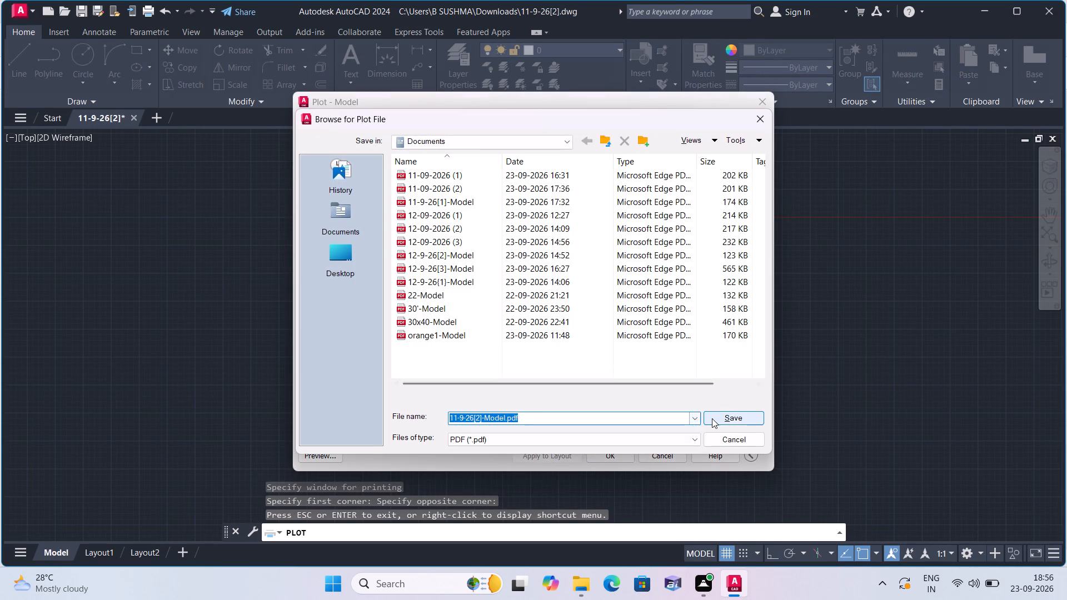
pyautogui.click(715, 418)
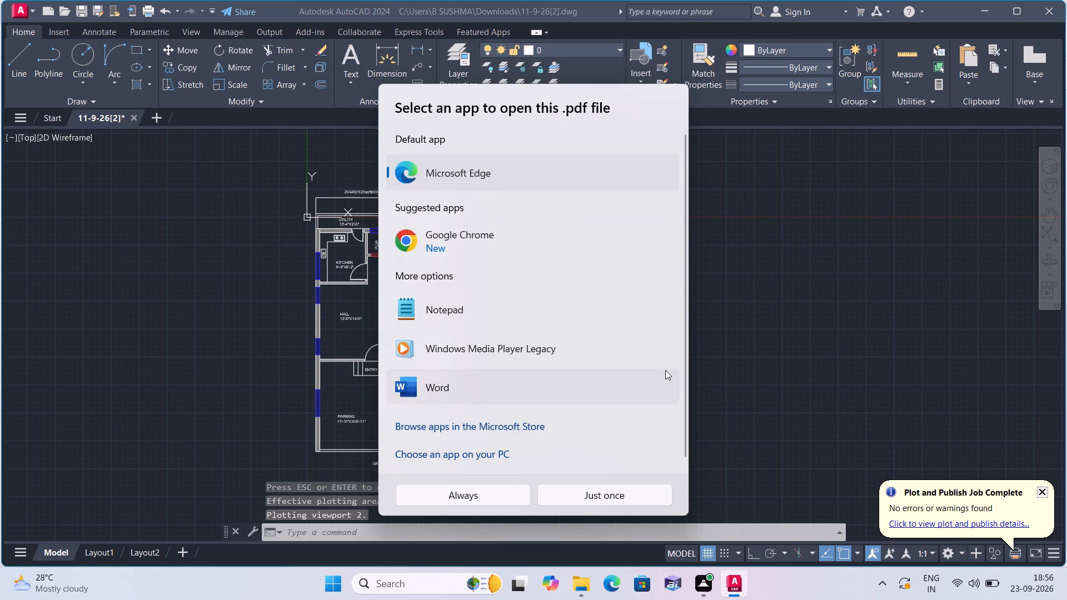
pyautogui.click(716, 331)
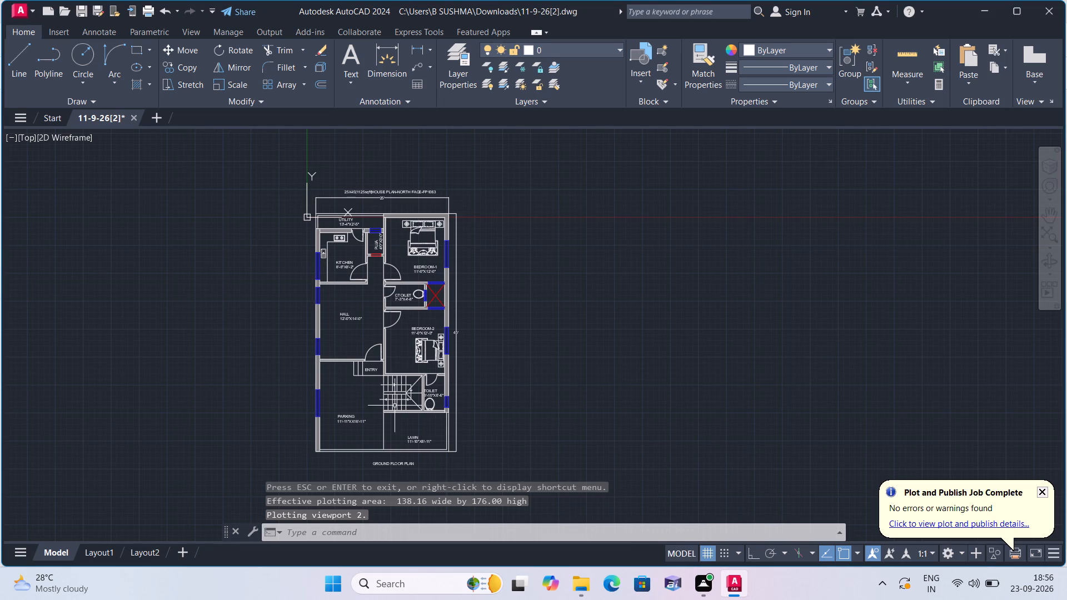
# Examine the floor plan in model space, from the bedrooms, hall and toilets to the parking, lawn, kitchen, utility and plan title.
pyautogui.scroll(4, 383, 306)
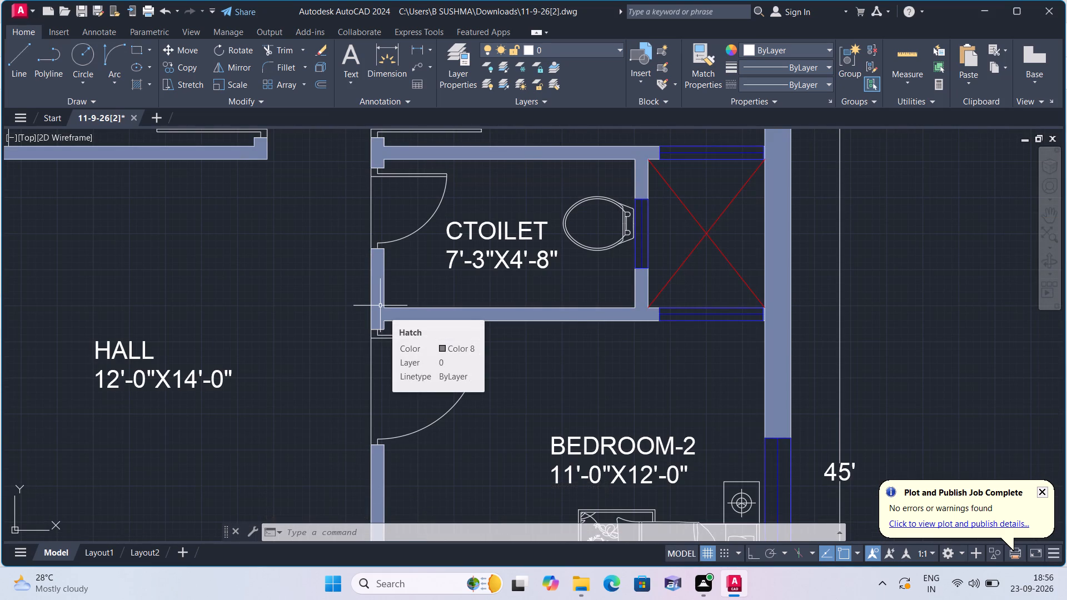
pyautogui.scroll(-1, 380, 306)
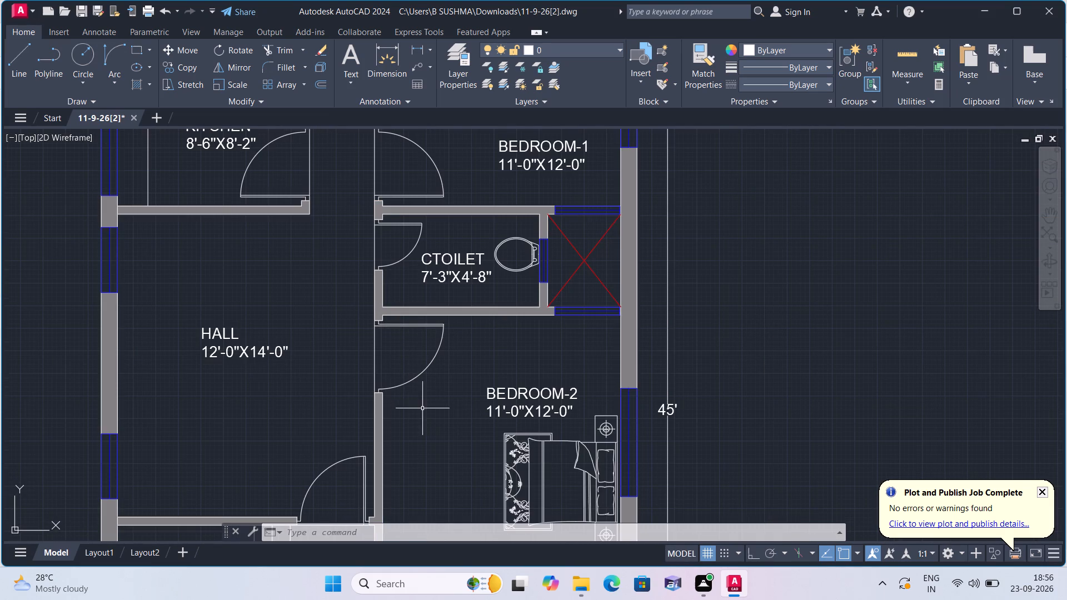
pyautogui.moveTo(422, 408); pyautogui.dragTo(442, 324, button='middle')
pyautogui.scroll(-1, 422, 407)
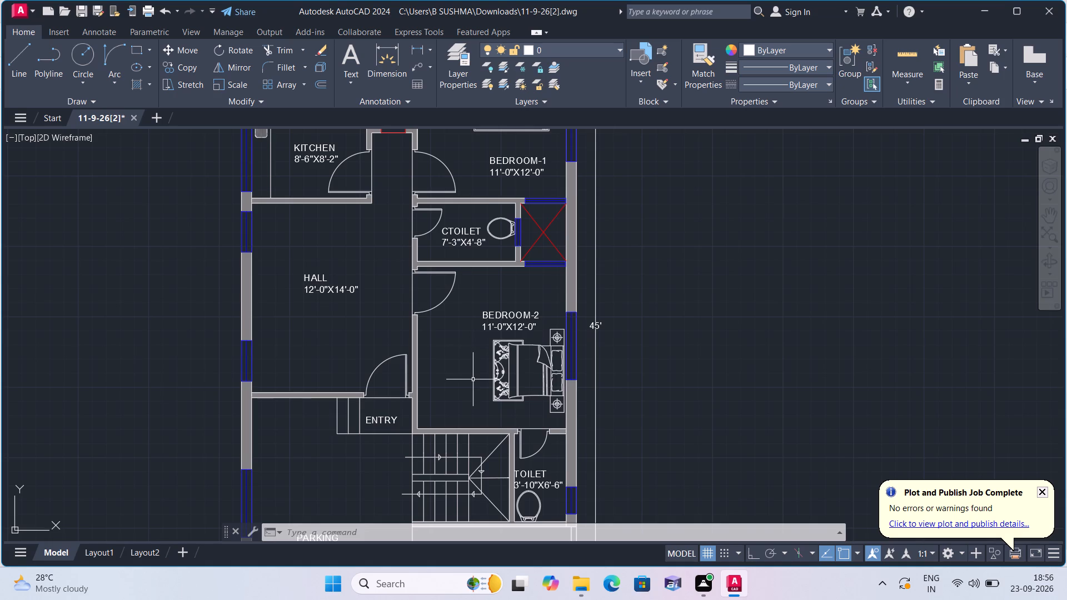
pyautogui.moveTo(471, 377); pyautogui.dragTo(443, 320, button='middle')
pyautogui.scroll(-1, 466, 372)
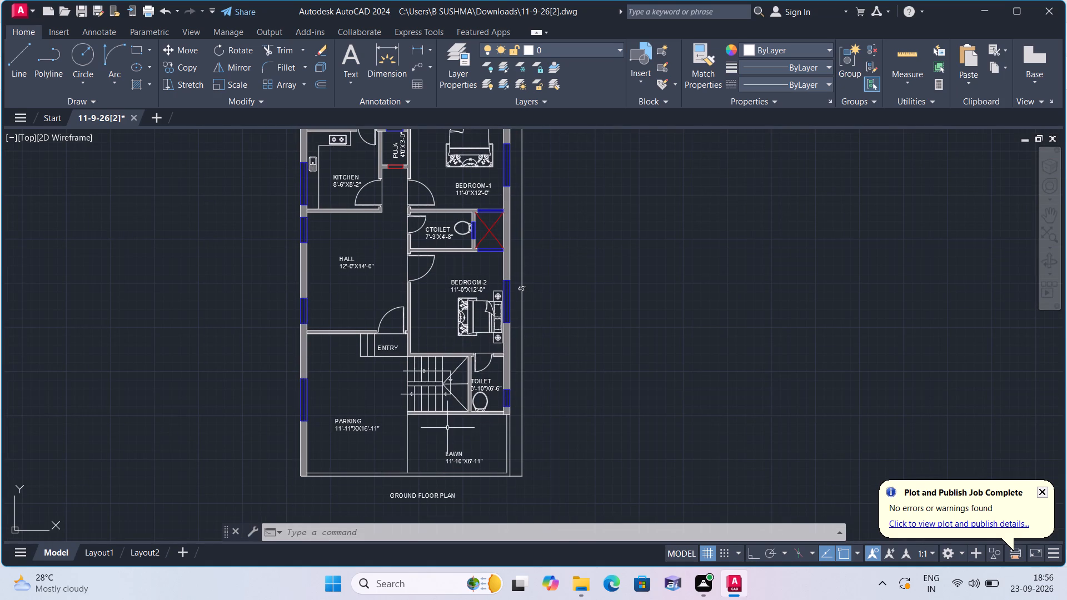
pyautogui.scroll(1, 328, 378)
pyautogui.moveTo(365, 257); pyautogui.dragTo(307, 469, button='middle')
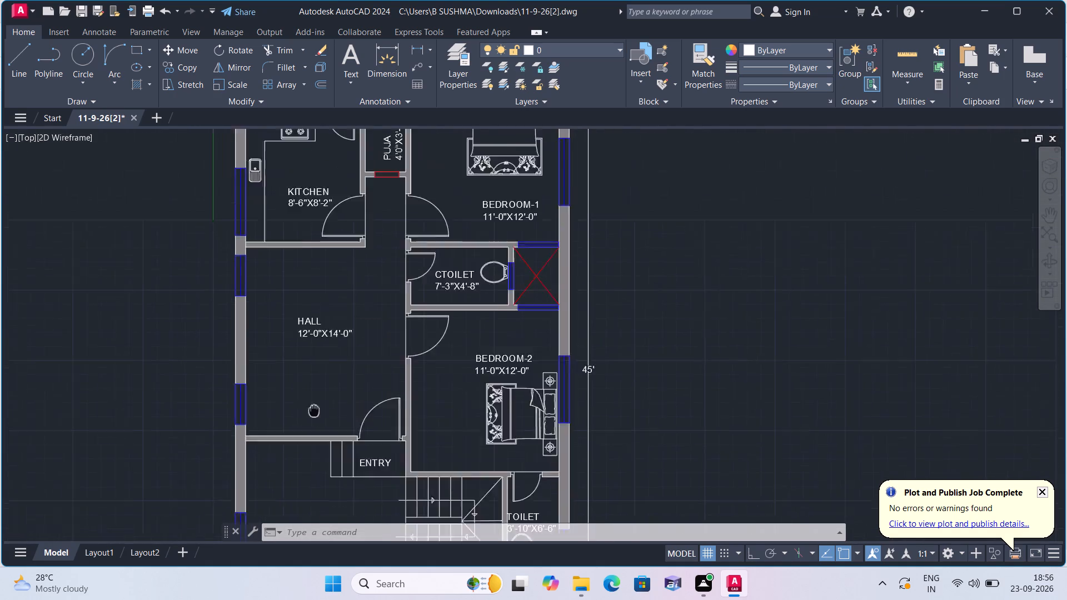
pyautogui.moveTo(307, 469); pyautogui.dragTo(303, 482, button='middle')
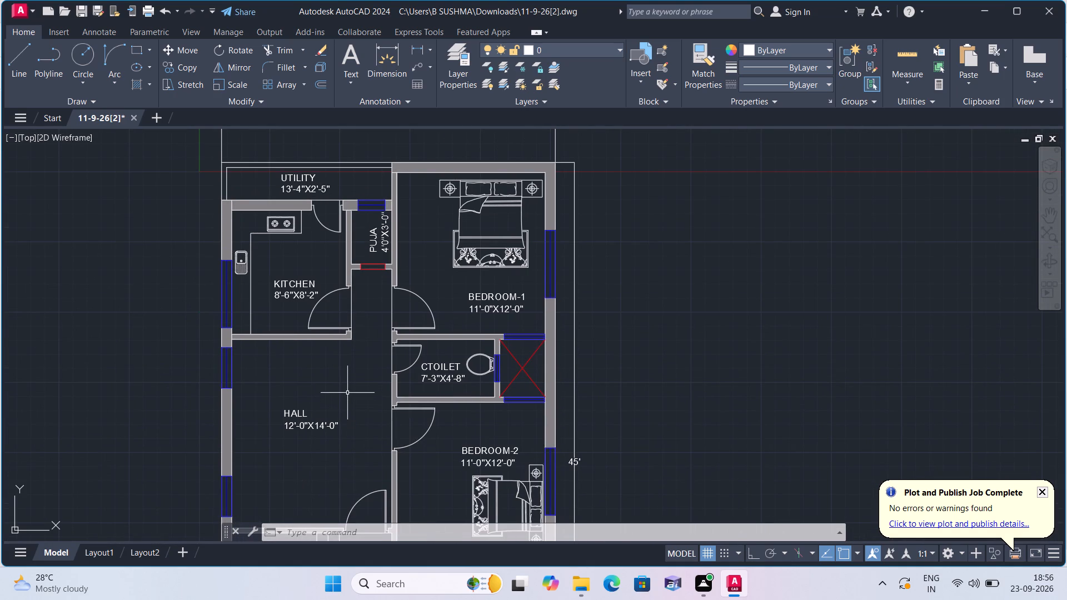
pyautogui.scroll(-1, 347, 393)
pyautogui.scroll(1, 388, 317)
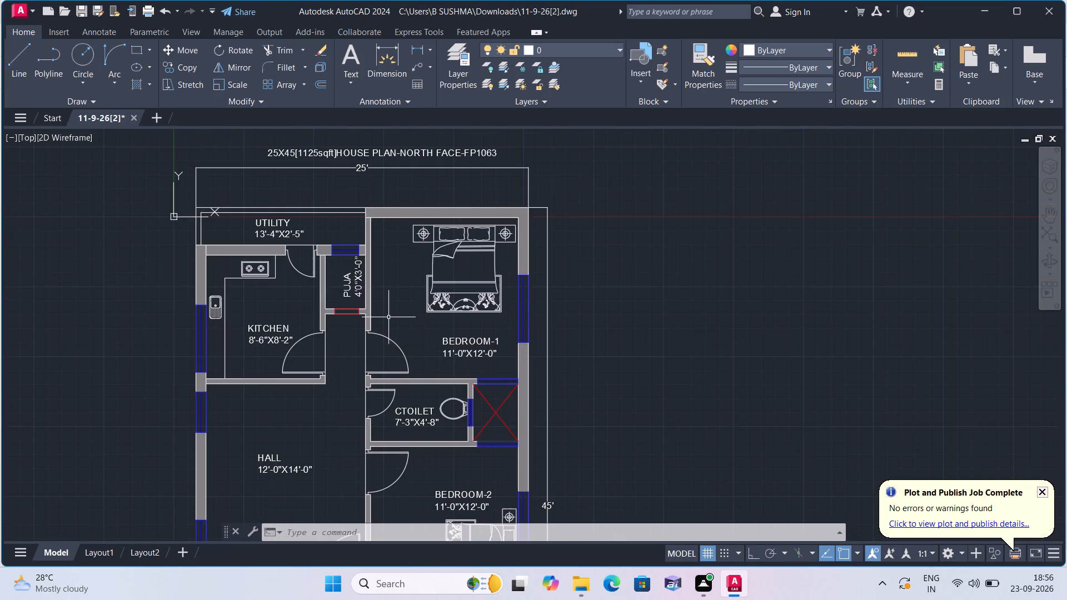
pyautogui.scroll(-1, 388, 317)
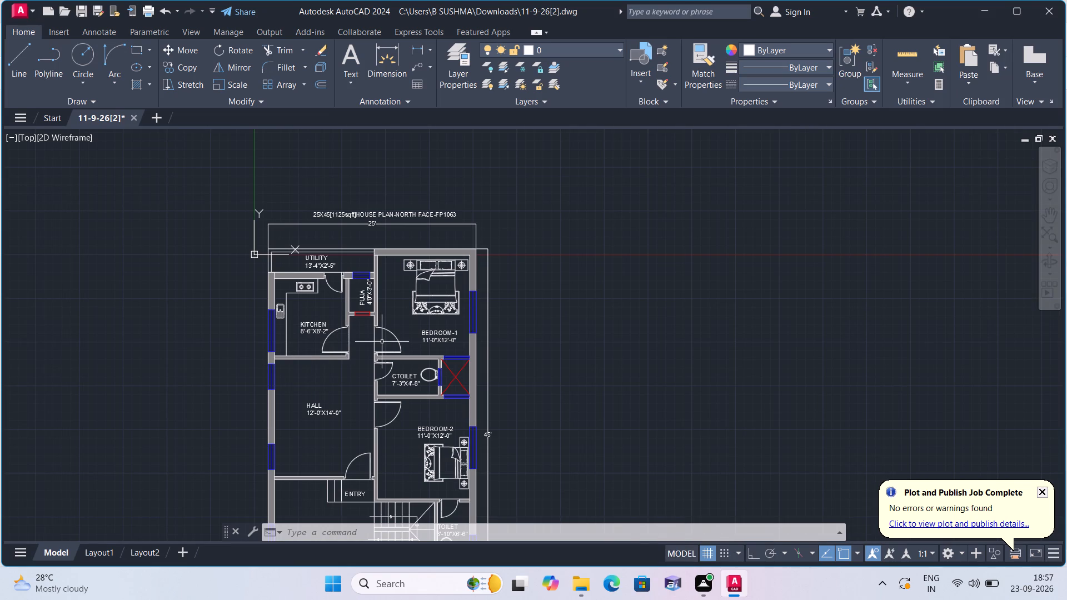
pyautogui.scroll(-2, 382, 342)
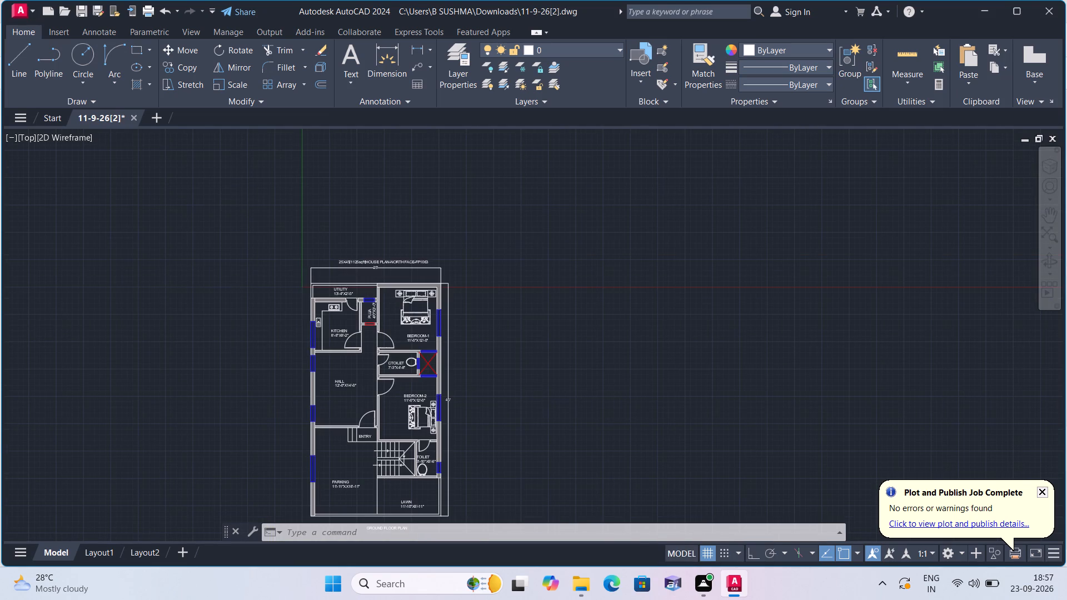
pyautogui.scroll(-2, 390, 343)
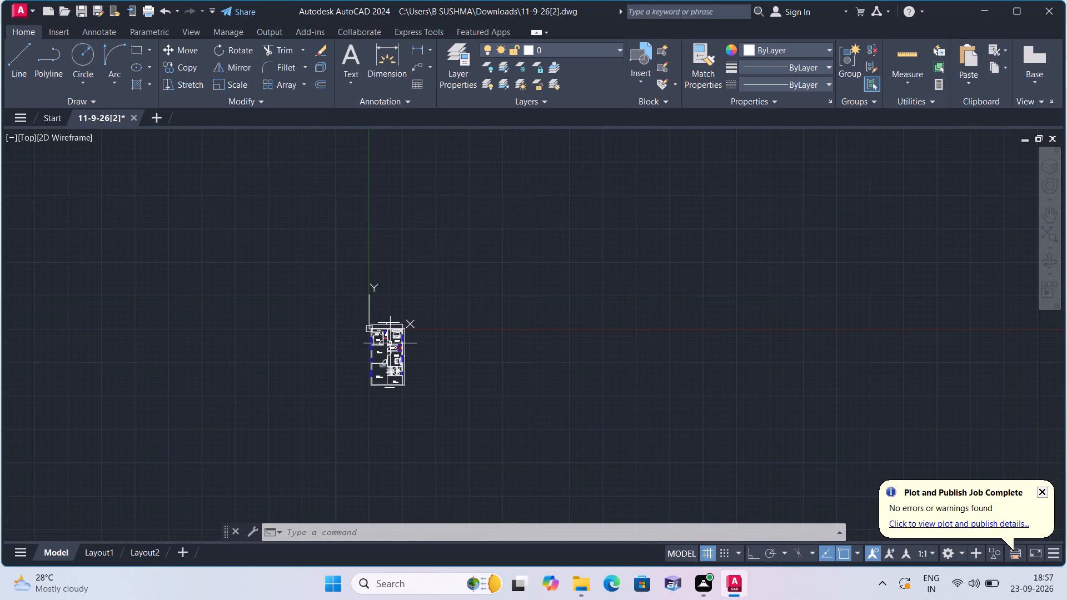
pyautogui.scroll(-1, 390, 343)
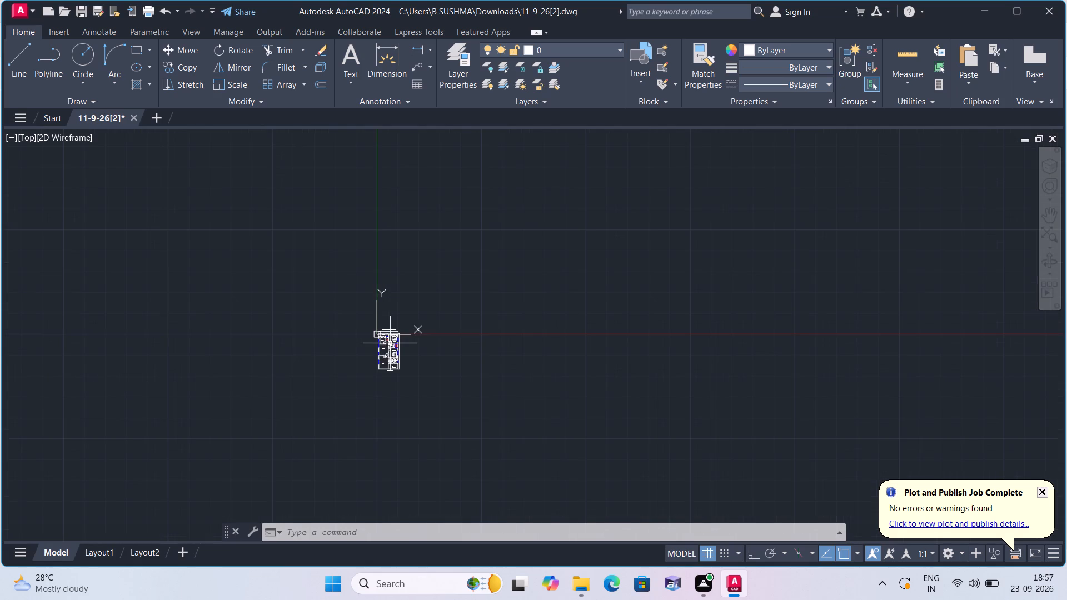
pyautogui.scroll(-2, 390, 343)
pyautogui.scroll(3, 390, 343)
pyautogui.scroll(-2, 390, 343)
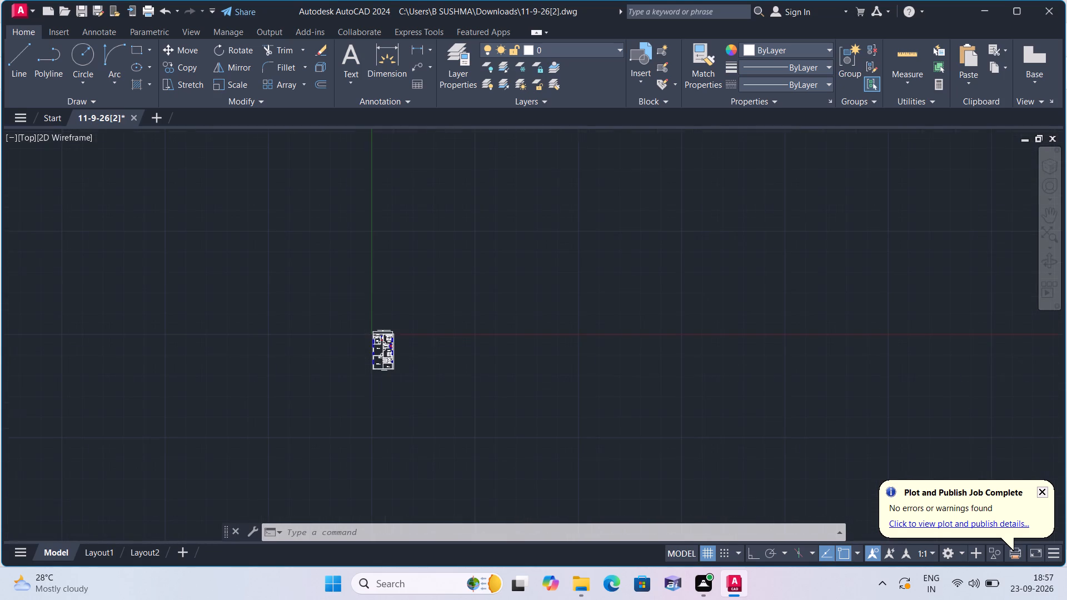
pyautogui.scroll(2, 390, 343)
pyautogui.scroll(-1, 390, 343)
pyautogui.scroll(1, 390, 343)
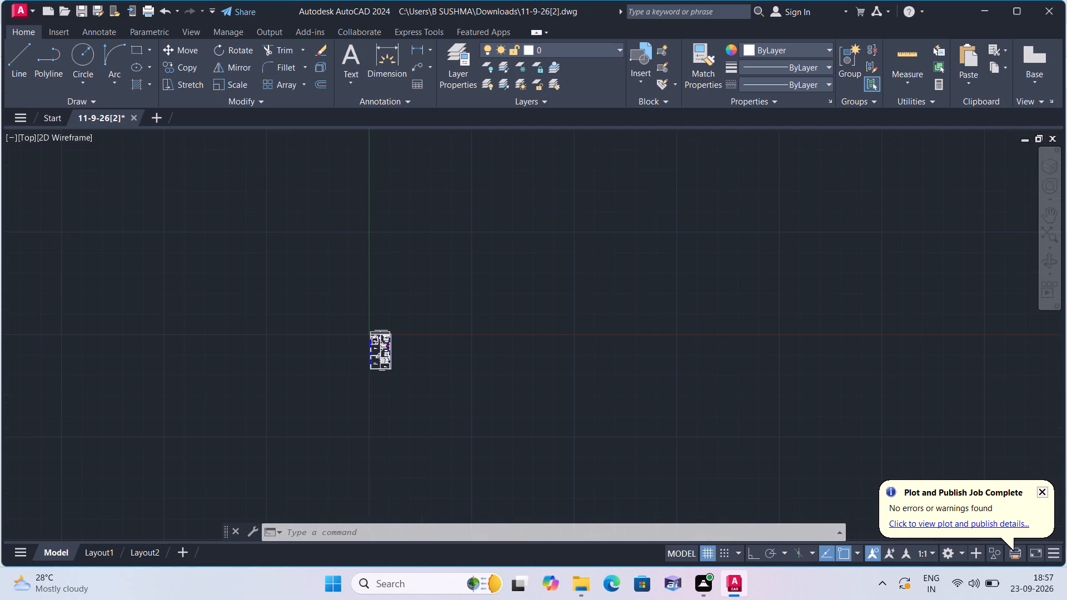
# Examine the plan again from the parking, lawn and staircase up to the kitchen, puja and bedrooms, then as a whole.
pyautogui.scroll(5, 390, 343)
pyautogui.moveTo(390, 343); pyautogui.dragTo(408, 303, button='middle')
pyautogui.scroll(-3, 388, 342)
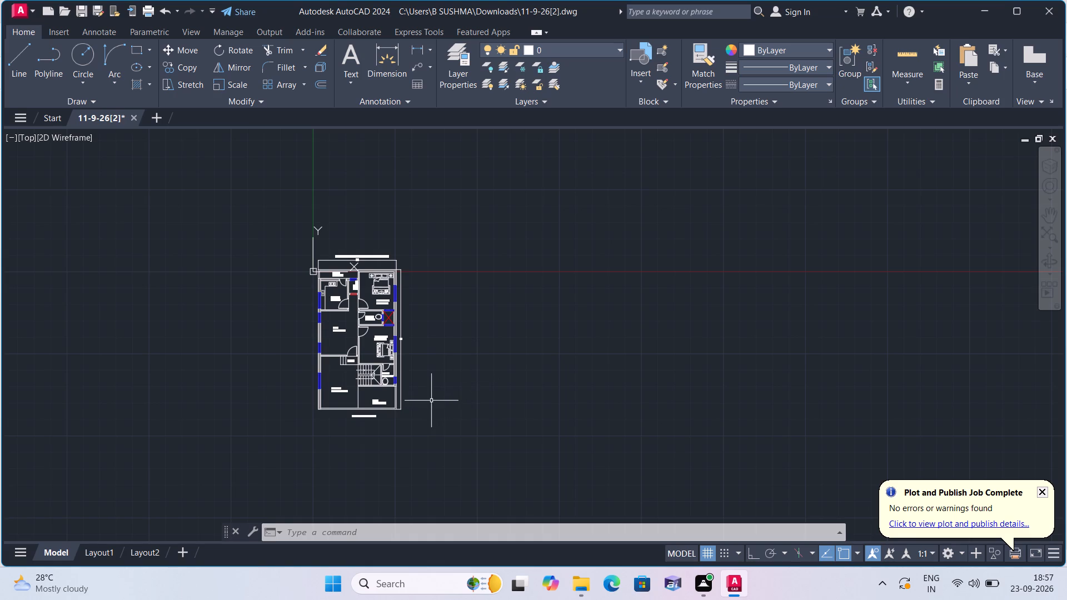
pyautogui.scroll(4, 360, 411)
pyautogui.moveTo(303, 356); pyautogui.dragTo(340, 458, button='middle')
pyautogui.scroll(-1, 303, 356)
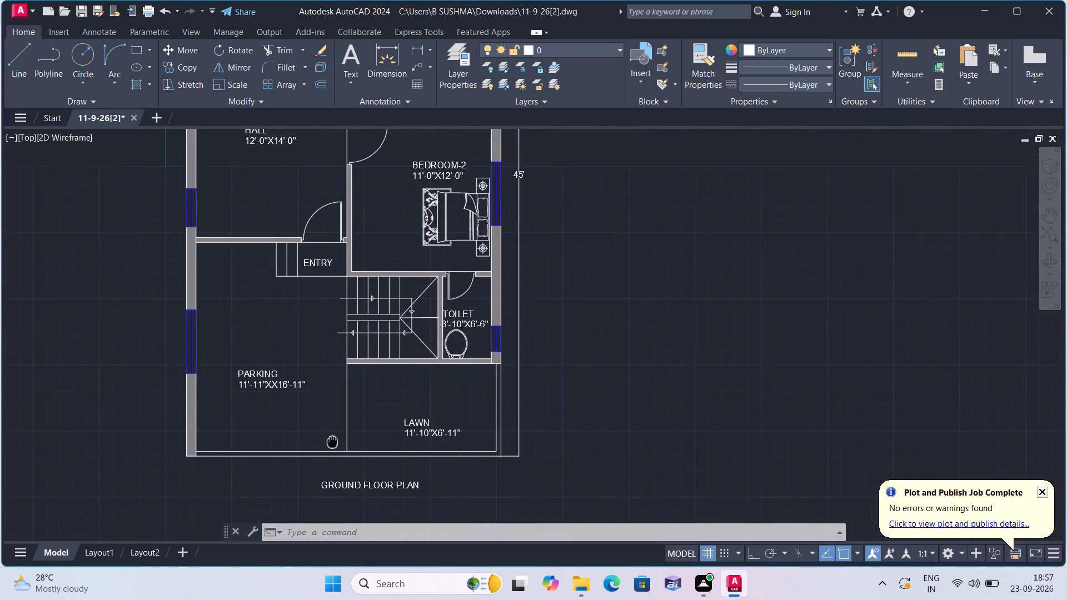
pyautogui.moveTo(340, 458); pyautogui.dragTo(350, 495, button='middle')
pyautogui.moveTo(322, 337); pyautogui.dragTo(331, 441, button='middle')
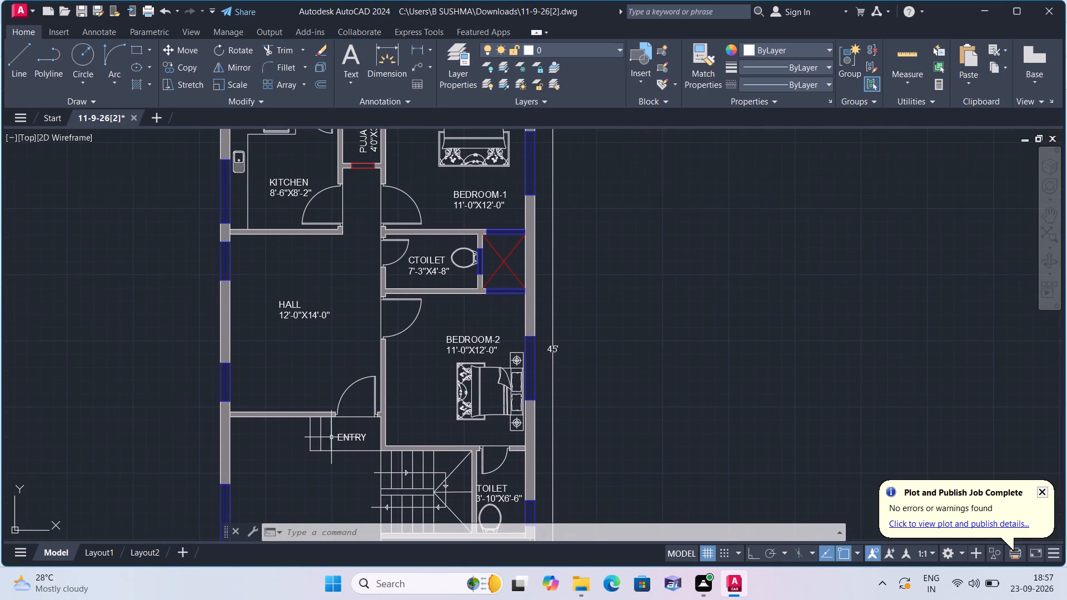
pyautogui.moveTo(331, 337); pyautogui.dragTo(351, 439, button='middle')
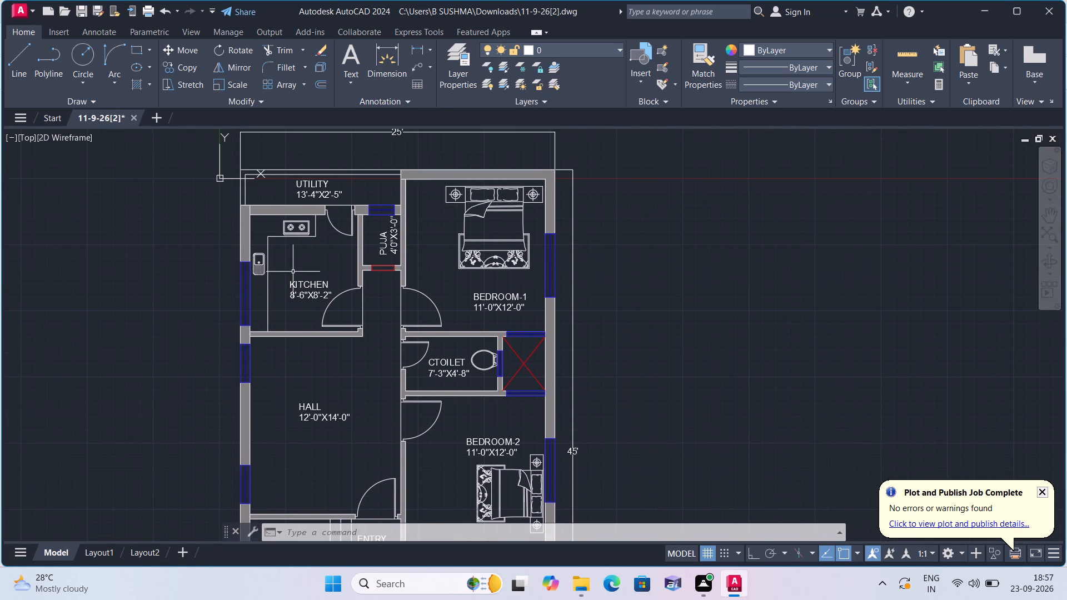
pyautogui.scroll(-2, 346, 213)
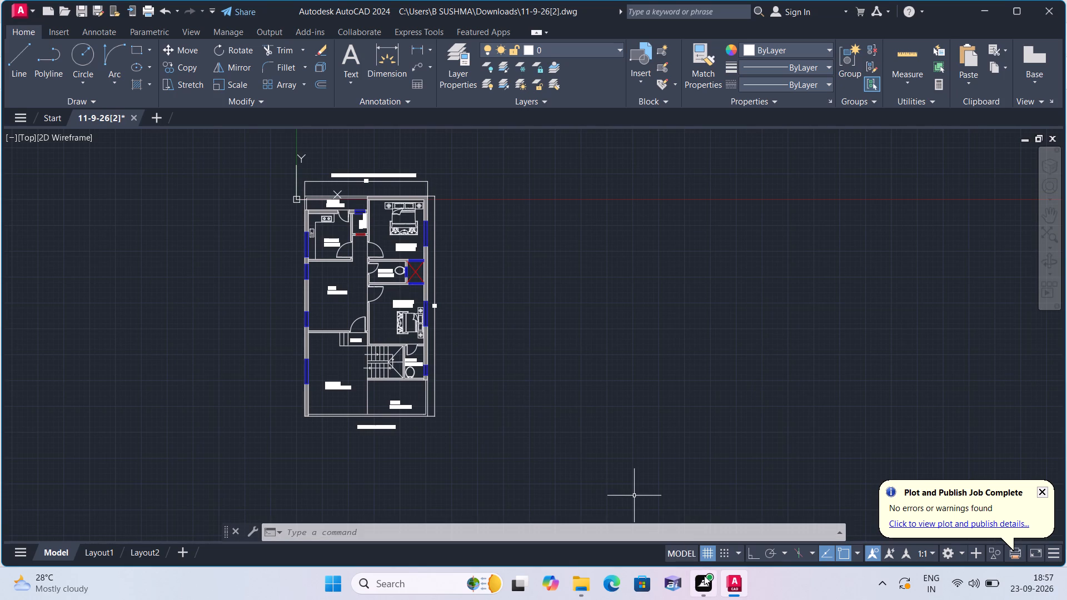
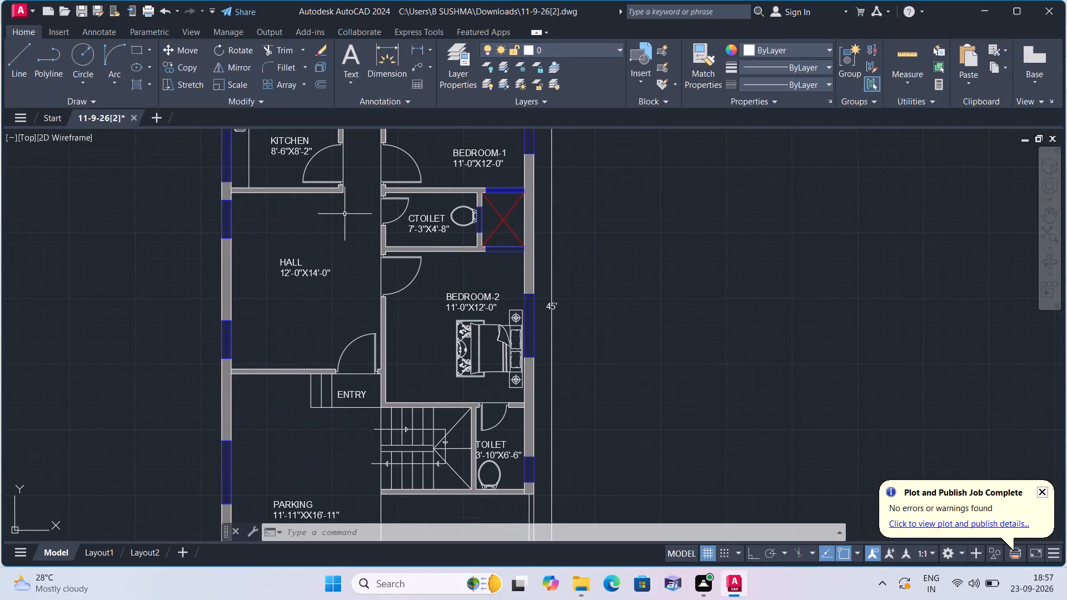
# Examine the whole ground floor plan once more, finishing close up on the plan title, utility, kitchen, puja and Bedroom-1.
pyautogui.scroll(-3, 353, 219)
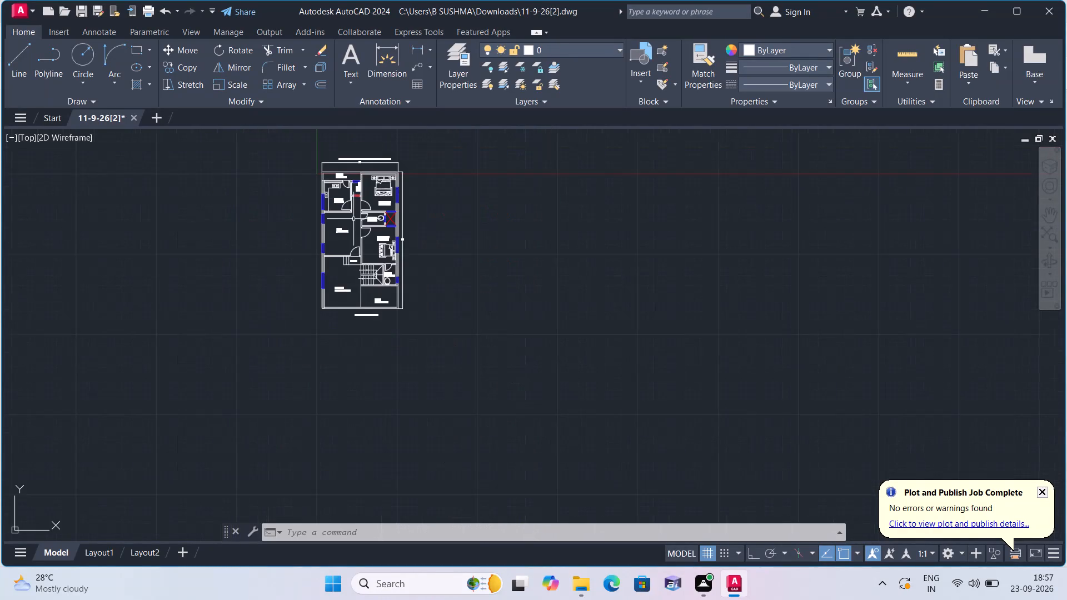
pyautogui.scroll(-1, 353, 219)
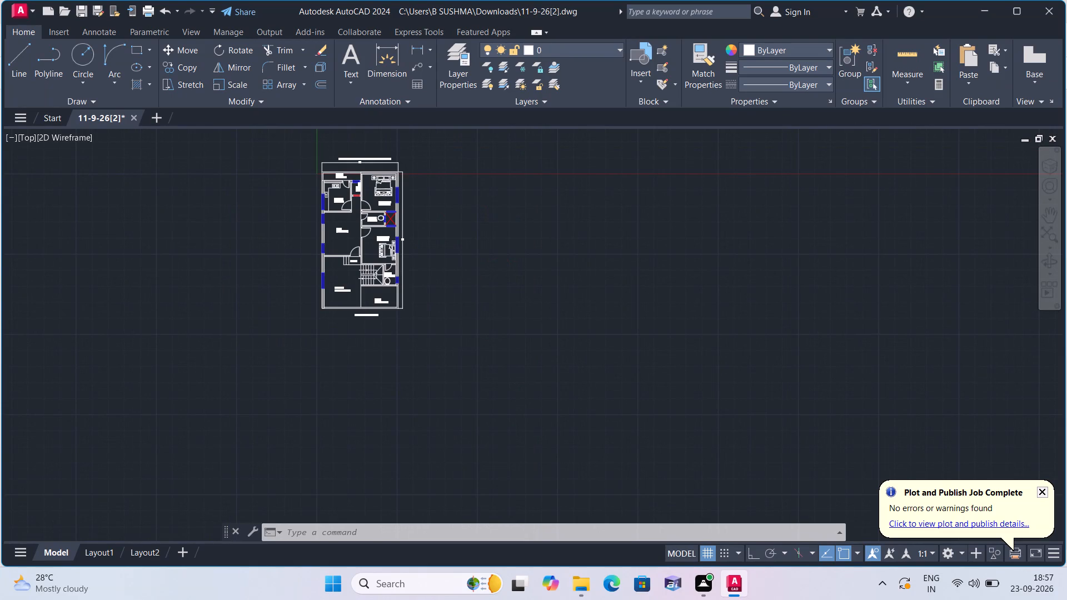
pyautogui.scroll(2, 353, 219)
pyautogui.scroll(-1, 353, 219)
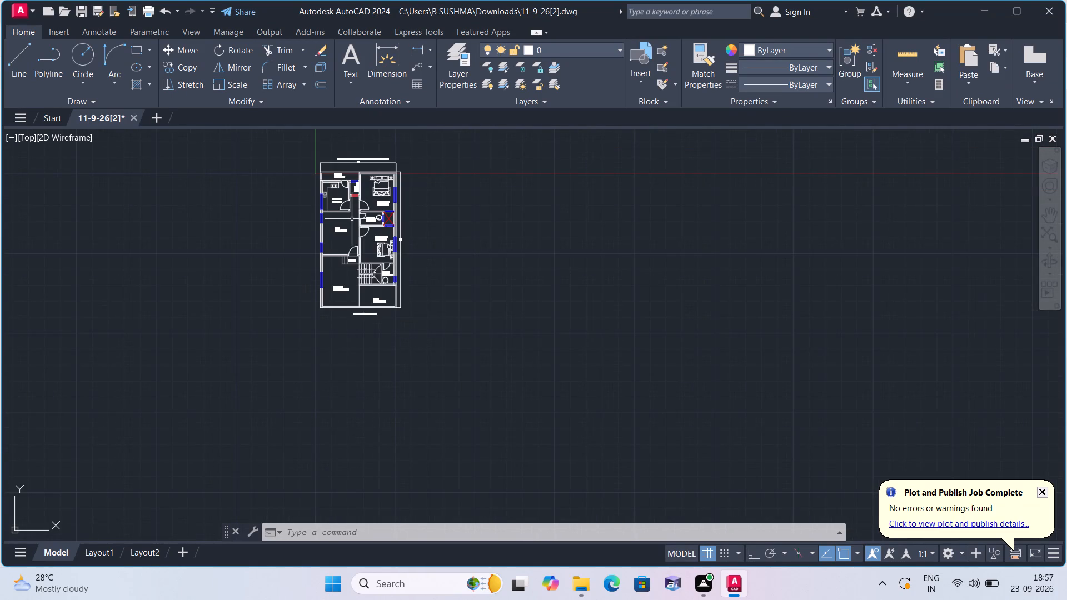
pyautogui.scroll(2, 359, 237)
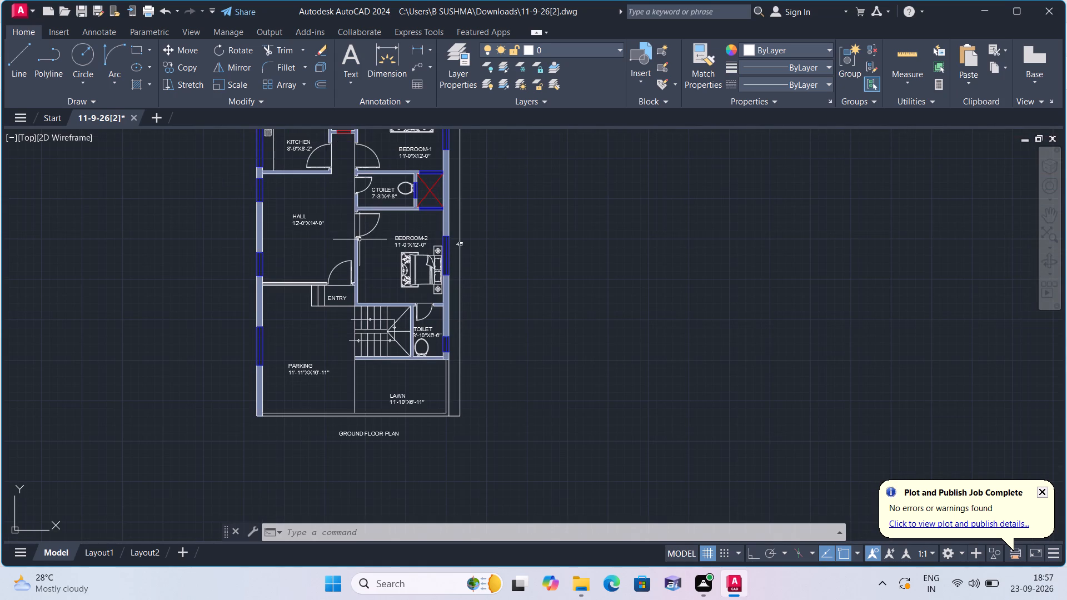
pyautogui.moveTo(361, 258); pyautogui.dragTo(360, 354, button='middle')
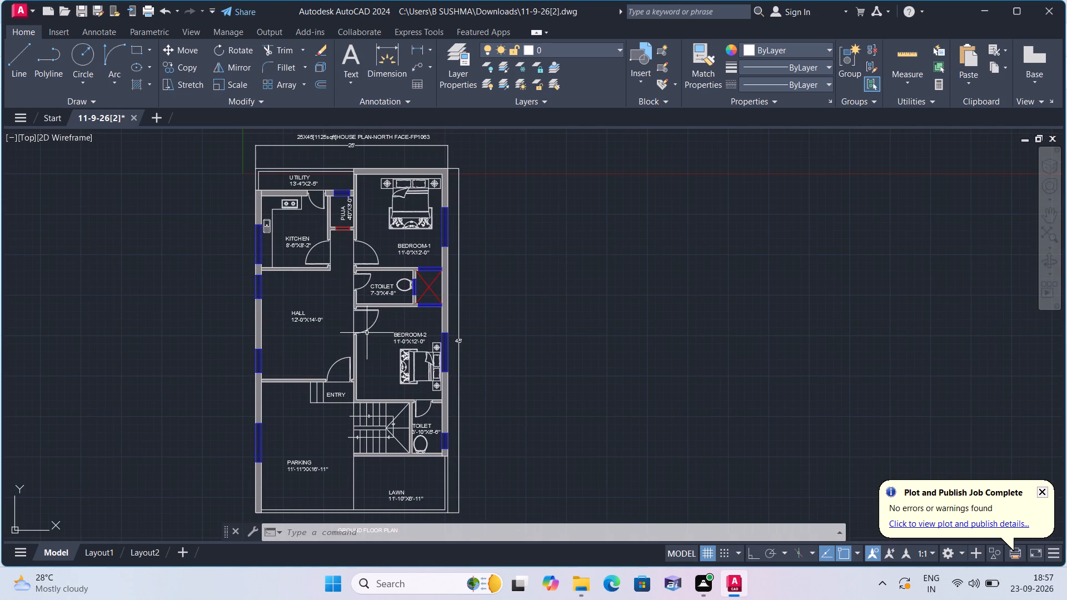
pyautogui.scroll(-1, 367, 333)
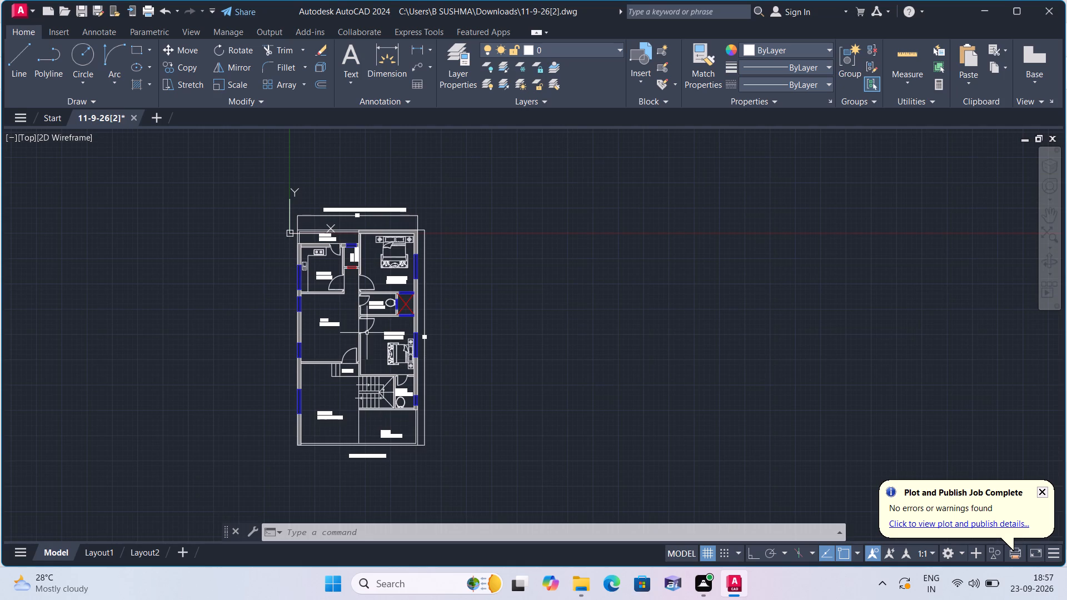
pyautogui.scroll(-4, 367, 333)
pyautogui.scroll(3, 367, 333)
pyautogui.scroll(-2, 367, 333)
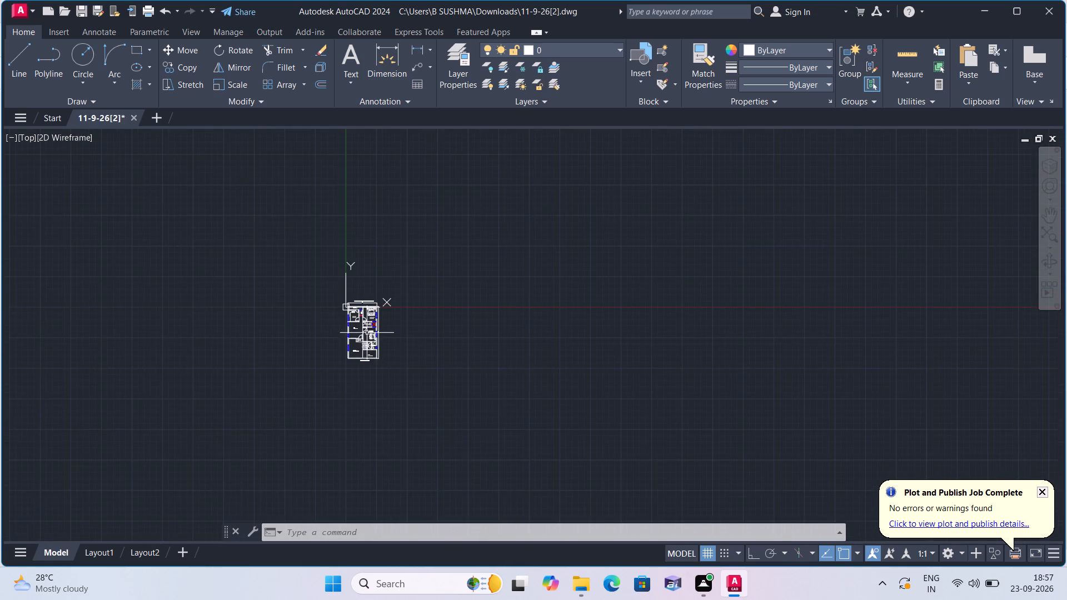
pyautogui.scroll(3, 367, 333)
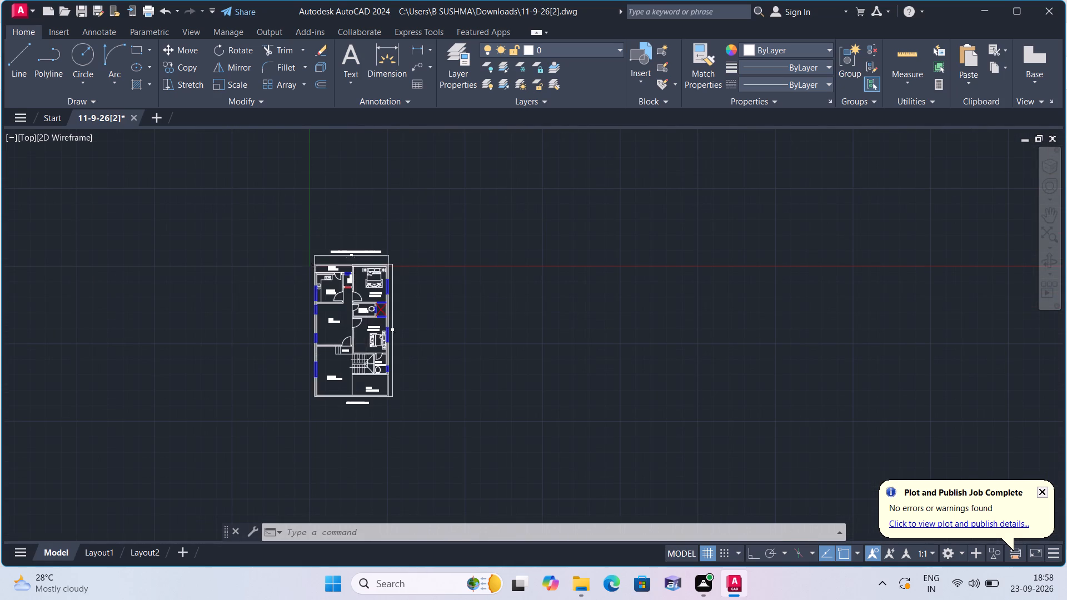
pyautogui.scroll(1, 367, 333)
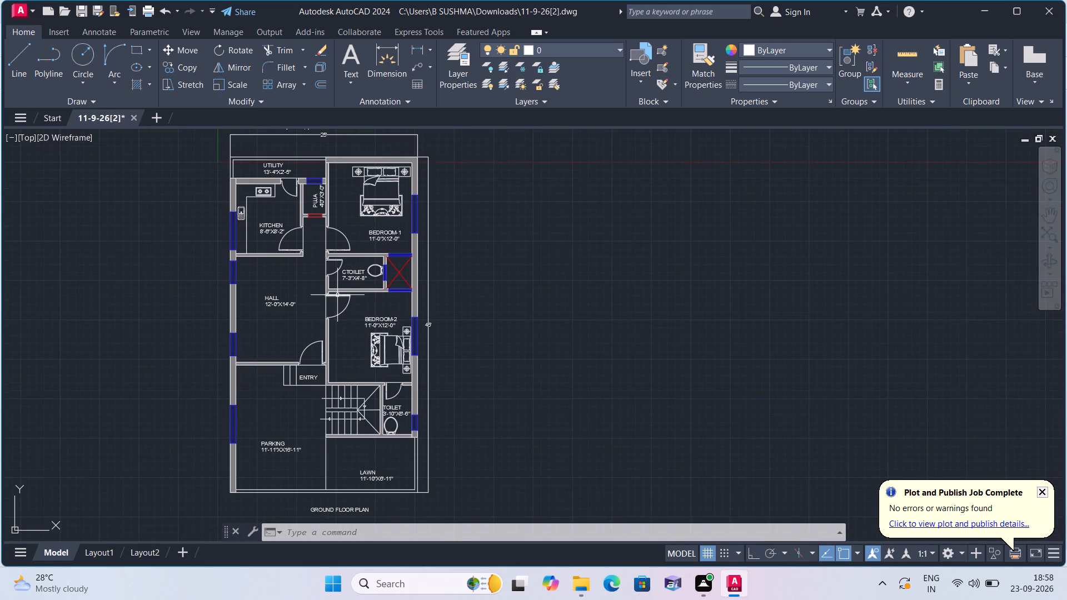
pyautogui.scroll(-2, 337, 295)
pyautogui.scroll(3, 333, 291)
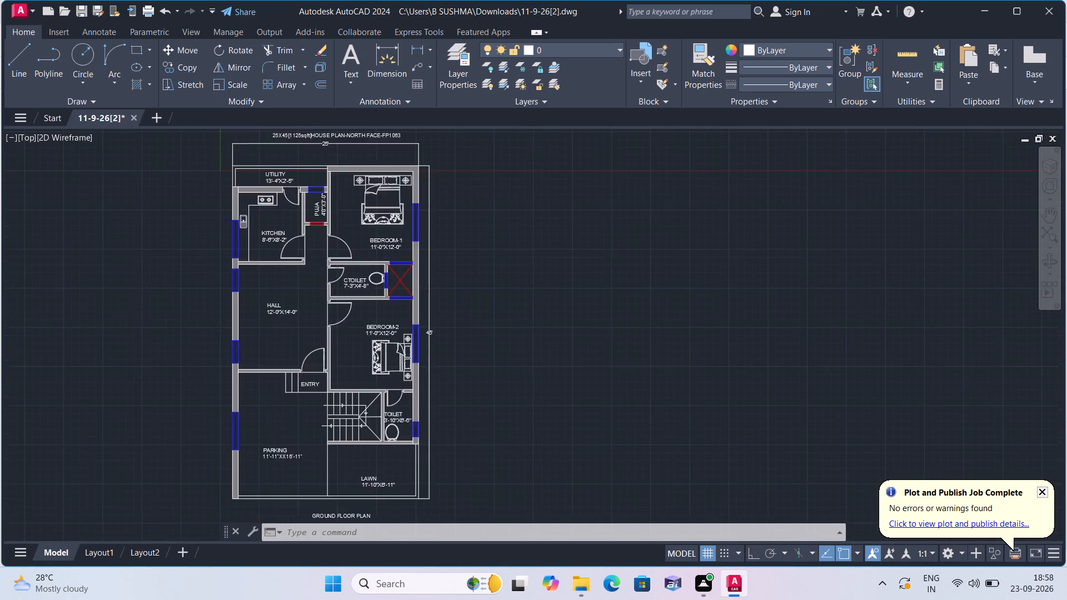
pyautogui.moveTo(332, 279); pyautogui.dragTo(358, 443, button='middle')
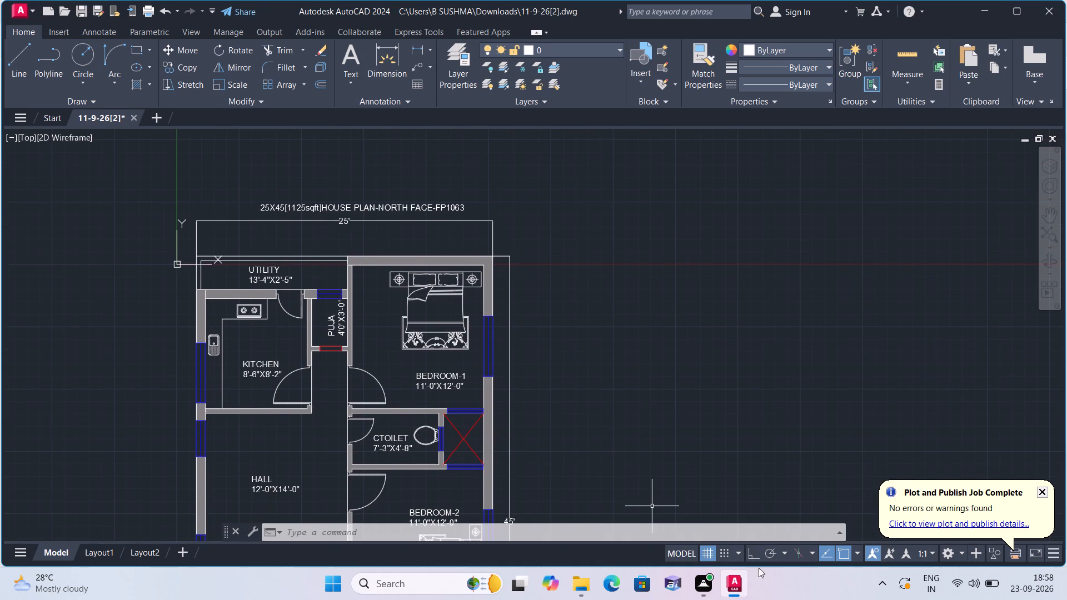